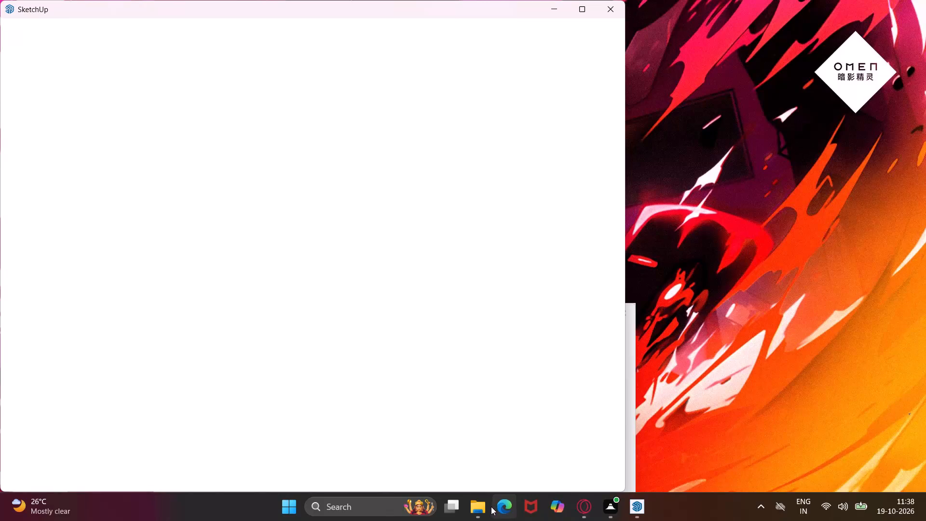
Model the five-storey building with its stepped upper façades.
Open today's building reference image from the Downloads folder beside the modelling window, dismissing the support pop-up and closing the folder.
click(488, 506)
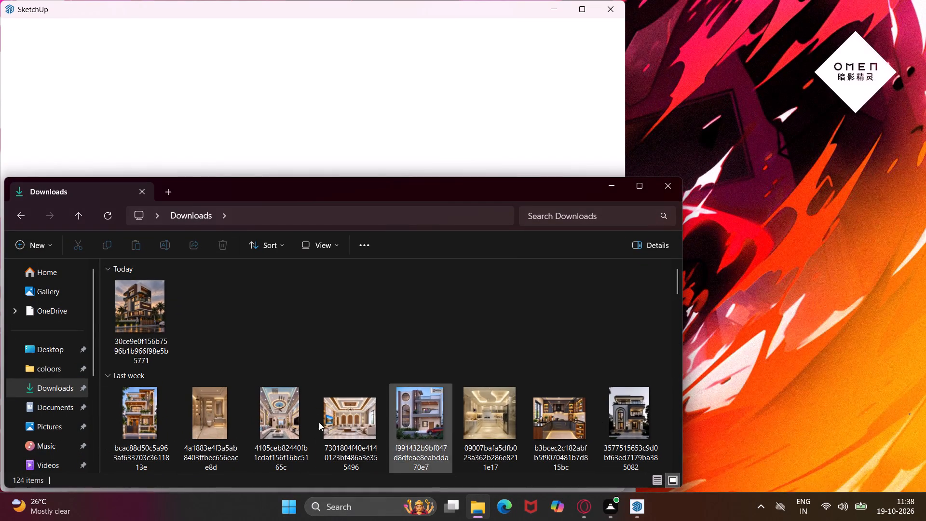
double_click(116, 317)
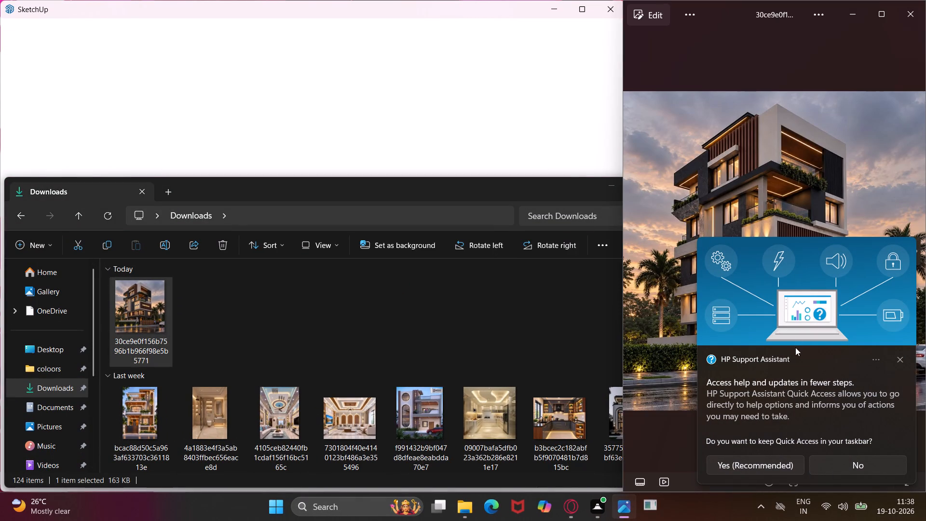
click(839, 460)
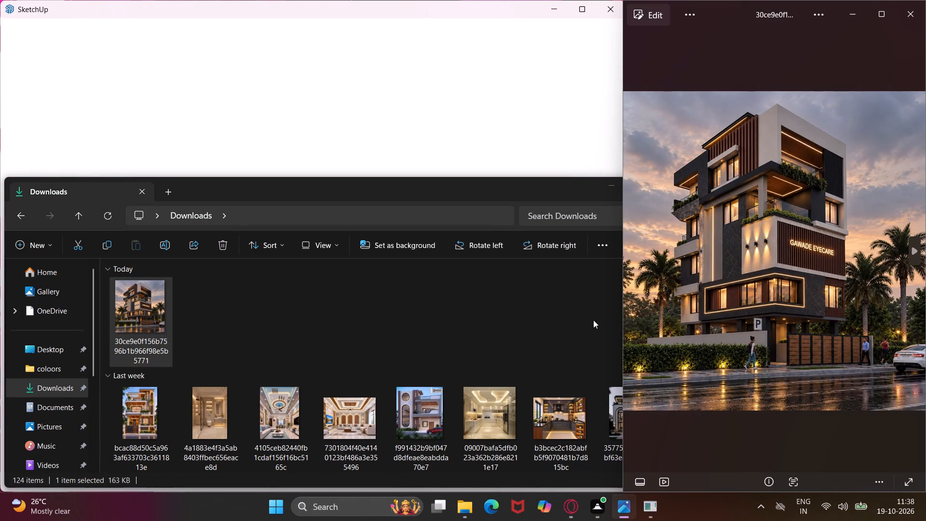
click(581, 184)
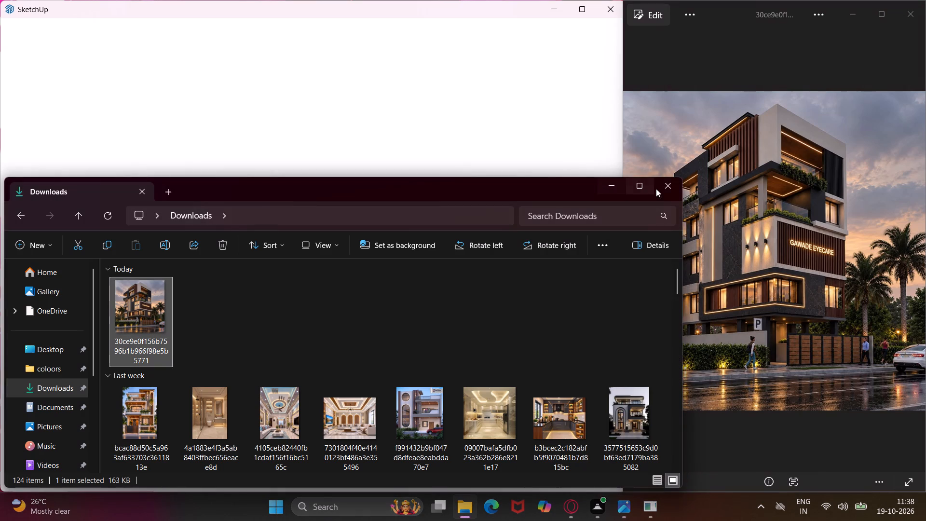
click(666, 179)
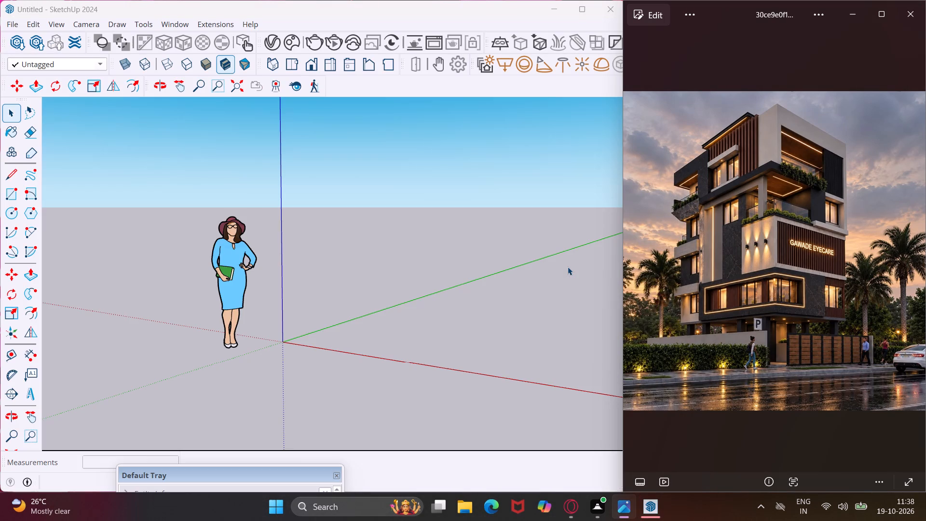
Delete the default scale figure standing near the origin.
drag(276, 202, 196, 345)
key(Delete)
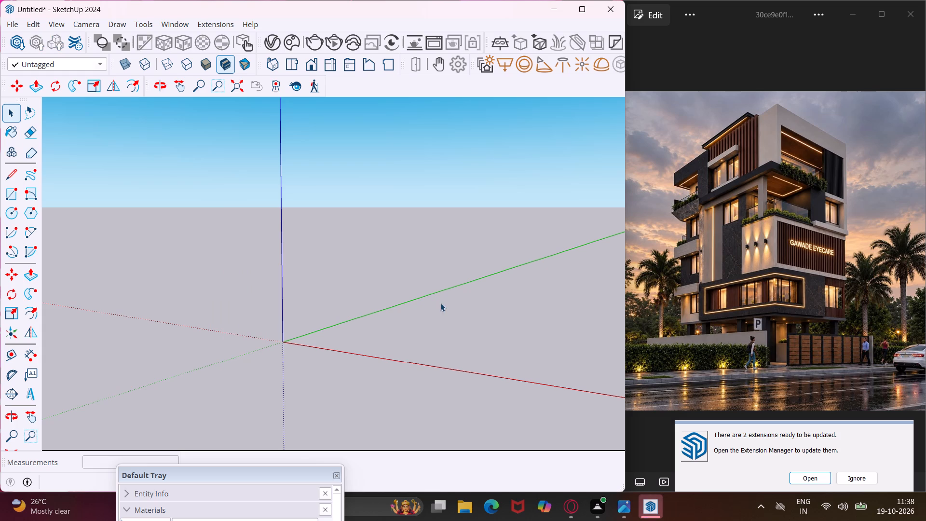
Draw a 30' by 40' rectangle on the ground plane near the origin as the building's base.
middle_drag(440, 303, 409, 308)
scroll(350, 292, down, 2)
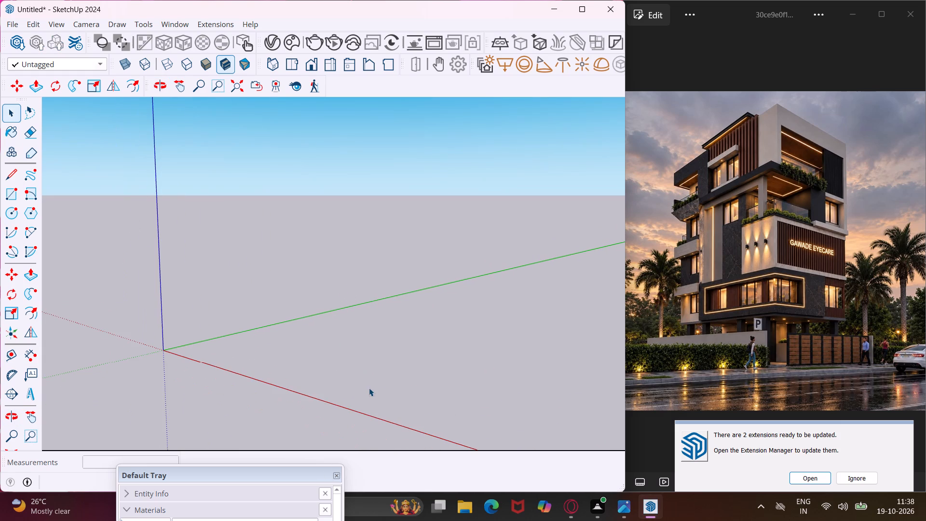
click(19, 192)
scroll(285, 294, down, 4)
middle_drag(325, 327, 268, 344)
click(193, 356)
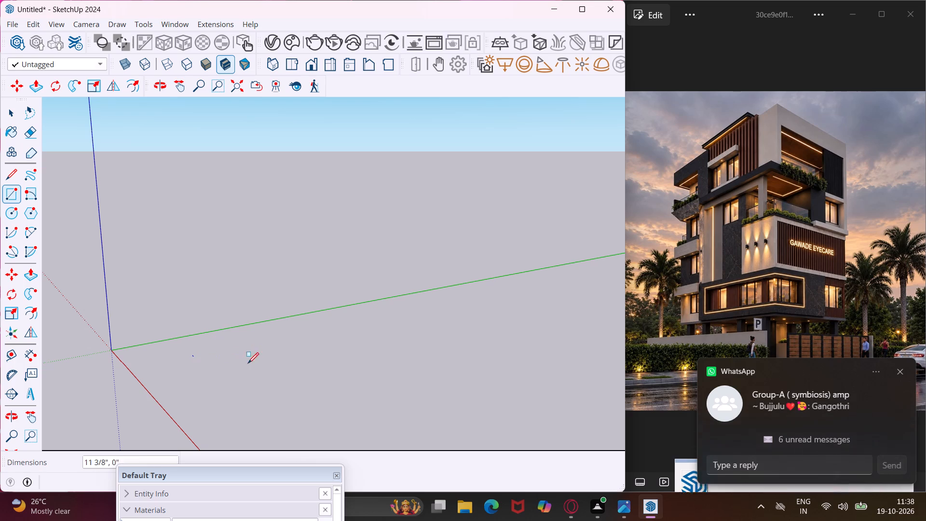
click(546, 380)
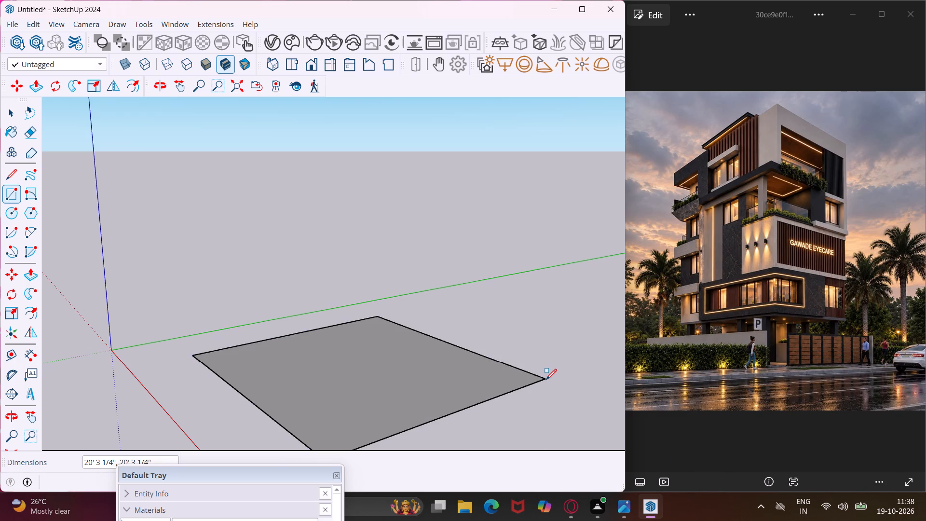
key(3)
text(0')
text(,40')
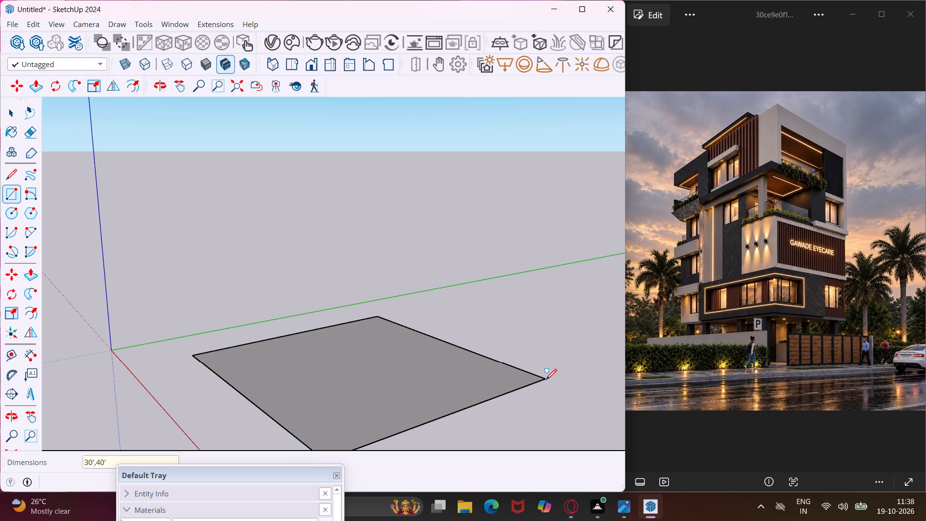
key(Return)
scroll(396, 287, down, 7)
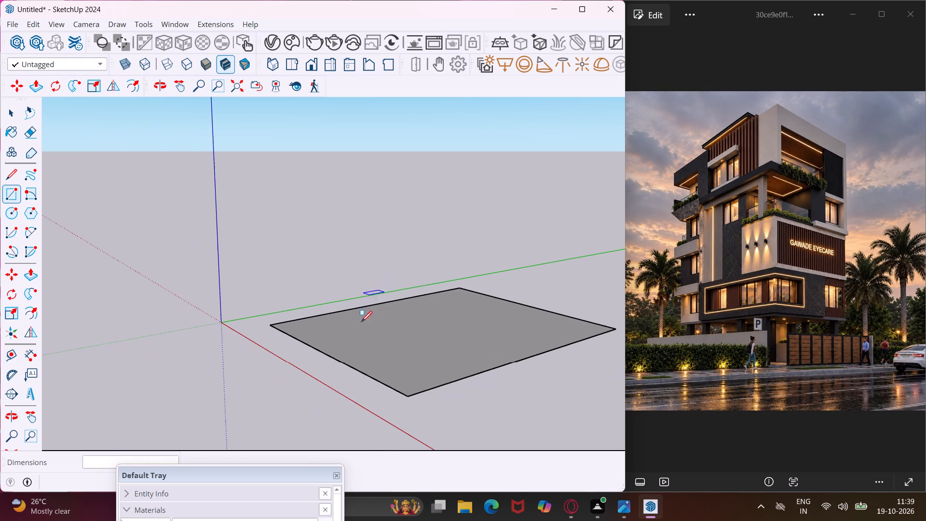
middle_drag(334, 387, 442, 460)
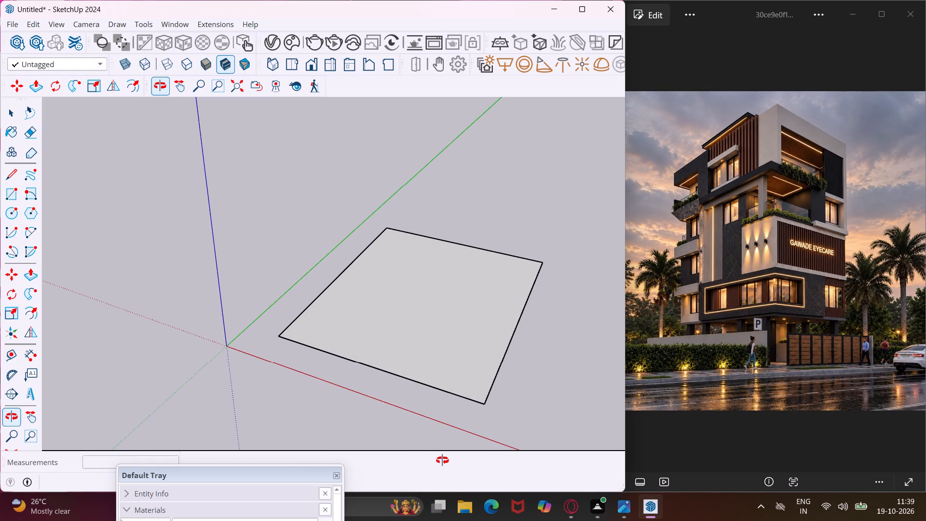
middle_drag(442, 460, 401, 433)
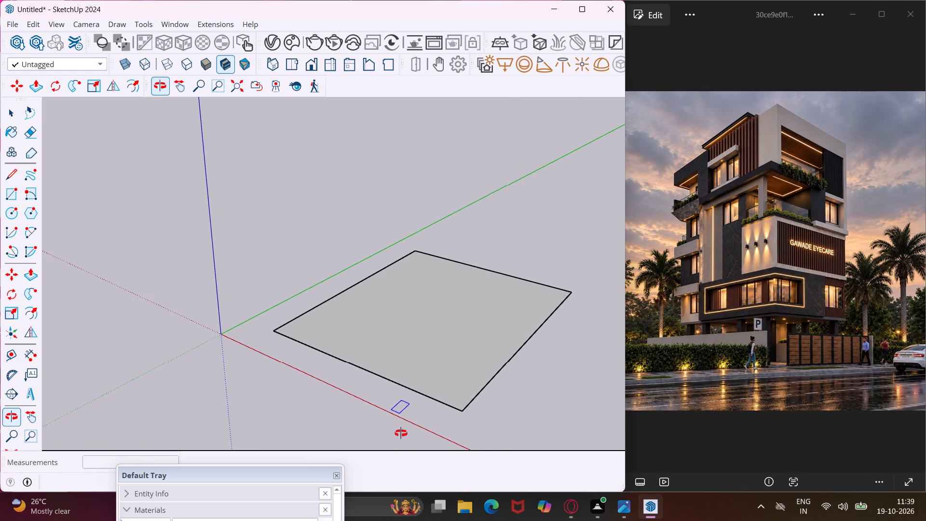
middle_drag(401, 433, 594, 415)
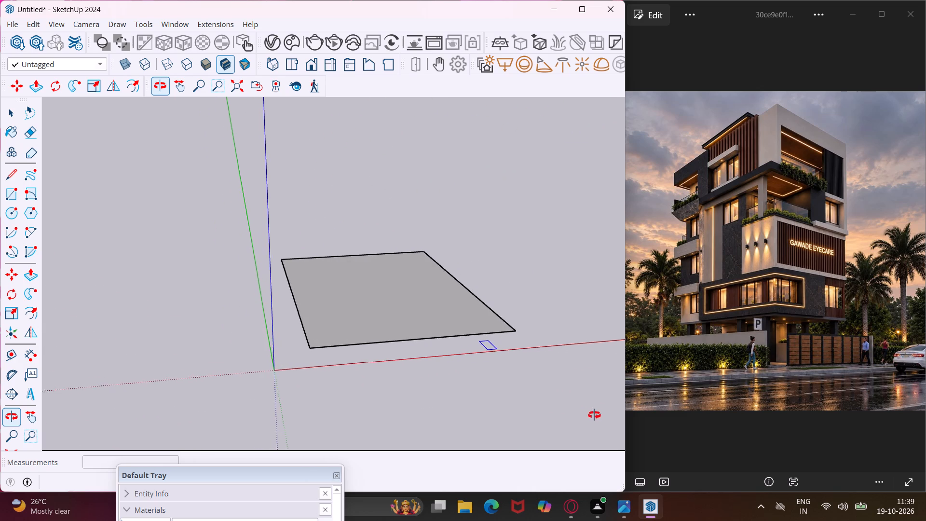
middle_drag(594, 415, 596, 415)
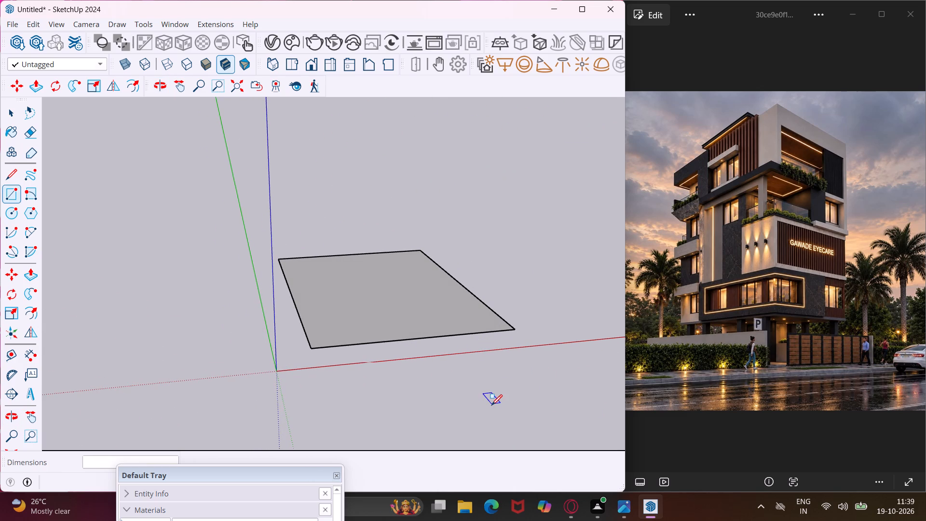
key(Escape)
key(space)
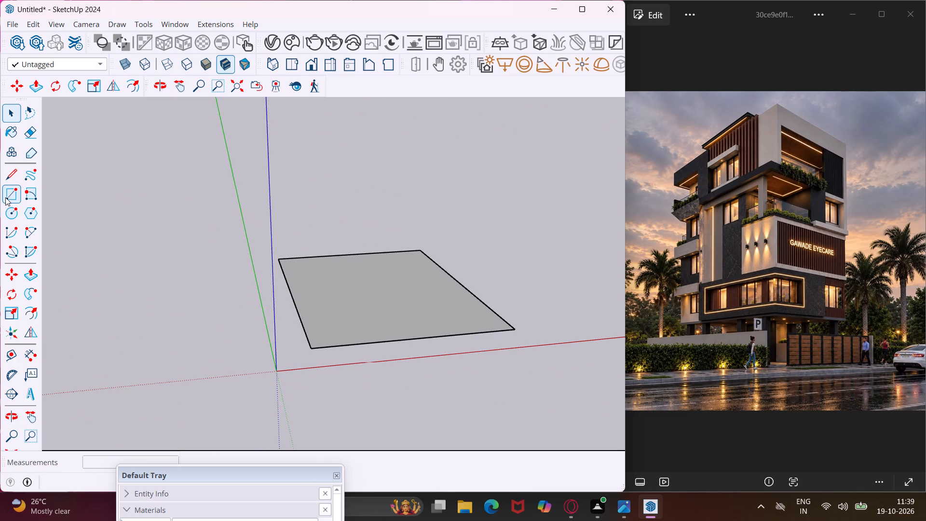
Add Tape Measure guide lines 1' inside both 40' edges of the base rectangle.
click(12, 351)
middle_drag(400, 308, 349, 404)
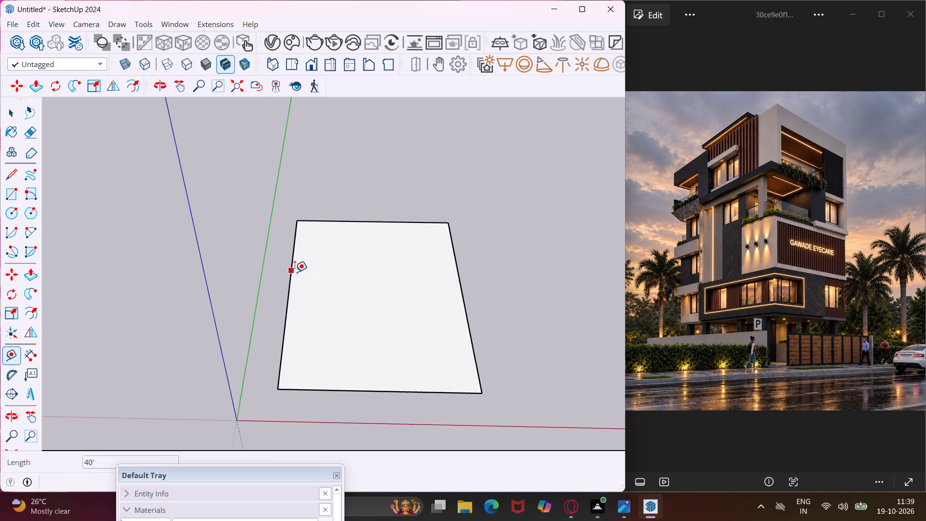
scroll(295, 272, up, 4)
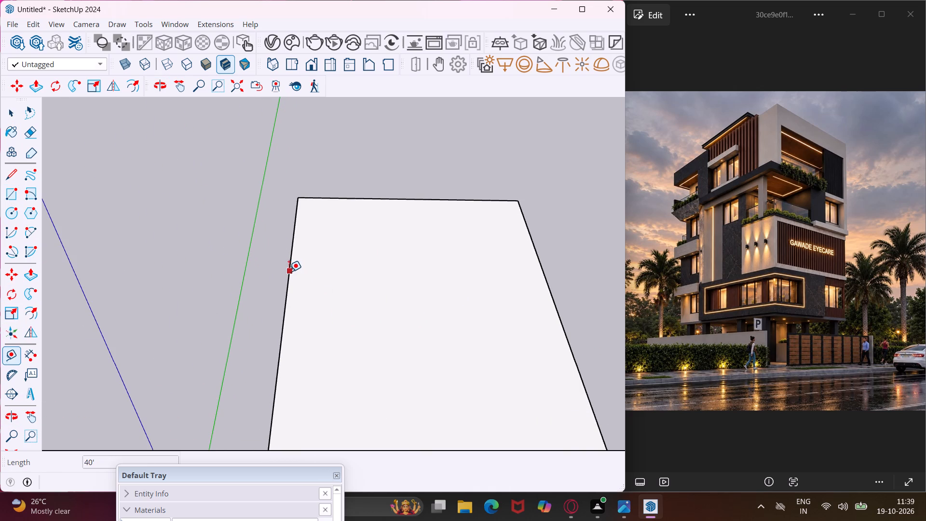
click(289, 272)
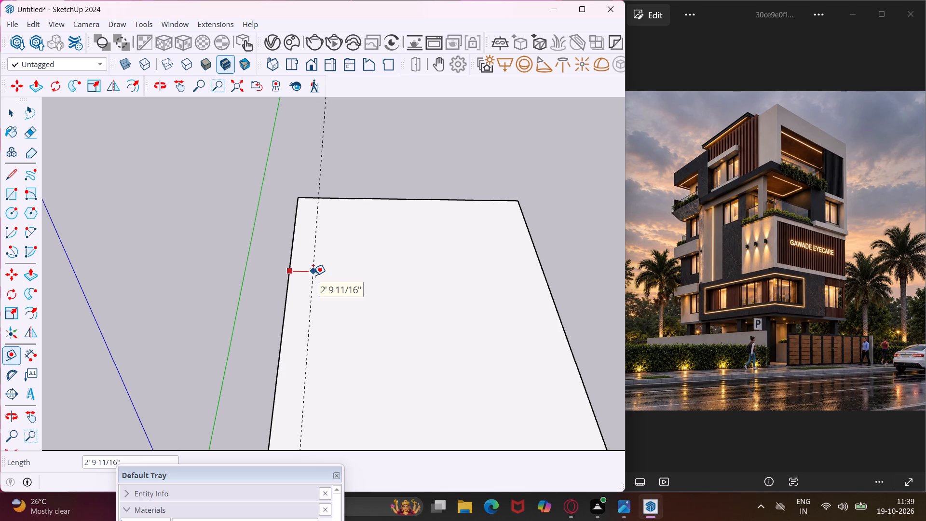
text(1')
key(Return)
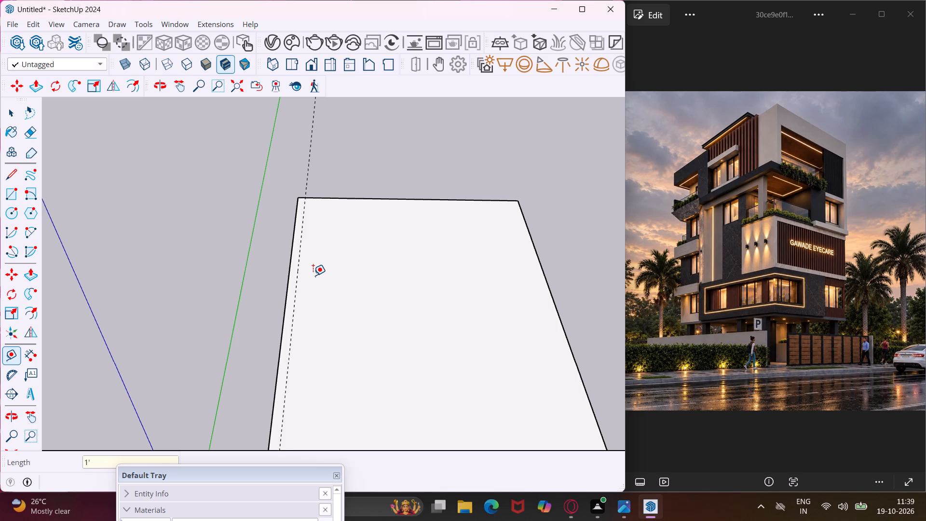
scroll(367, 286, down, 3)
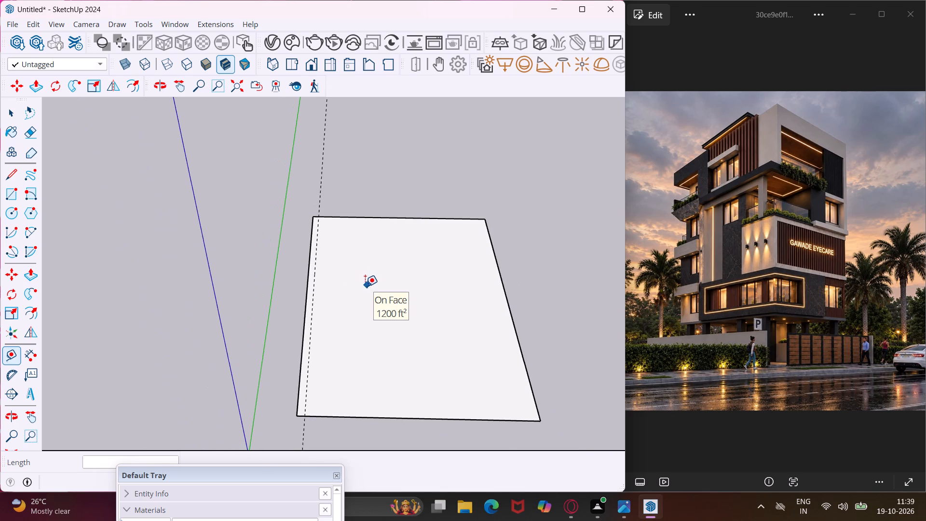
click(518, 344)
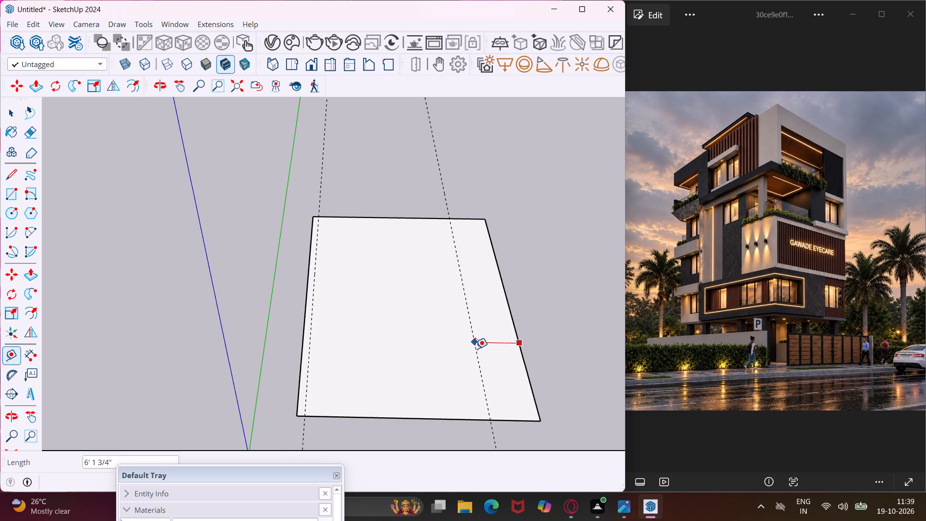
text(1')
key(Return)
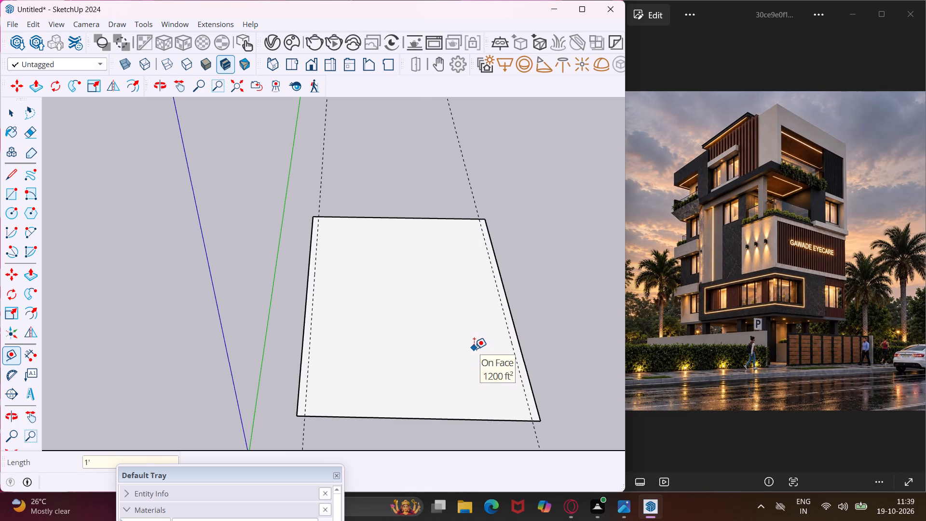
Add guide lines 1' inside both 30' edges of the base rectangle.
click(461, 420)
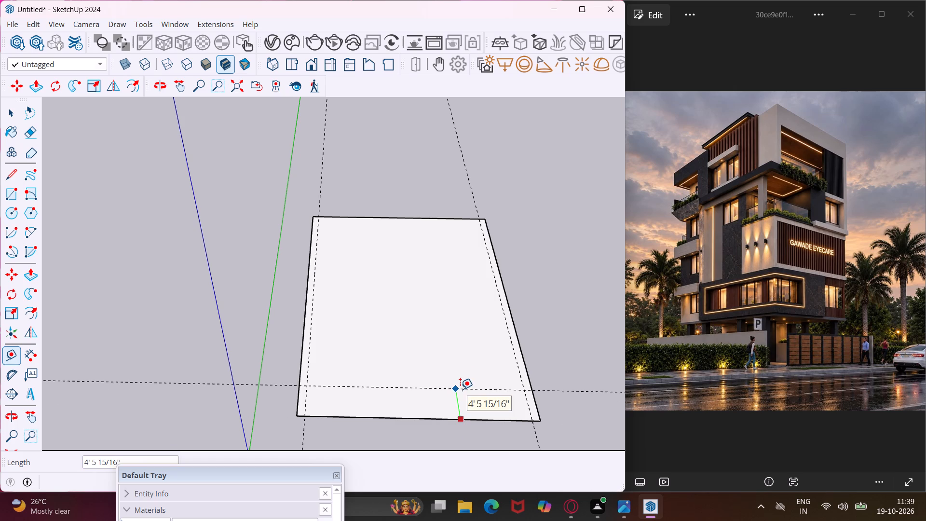
text(1')
key(Return)
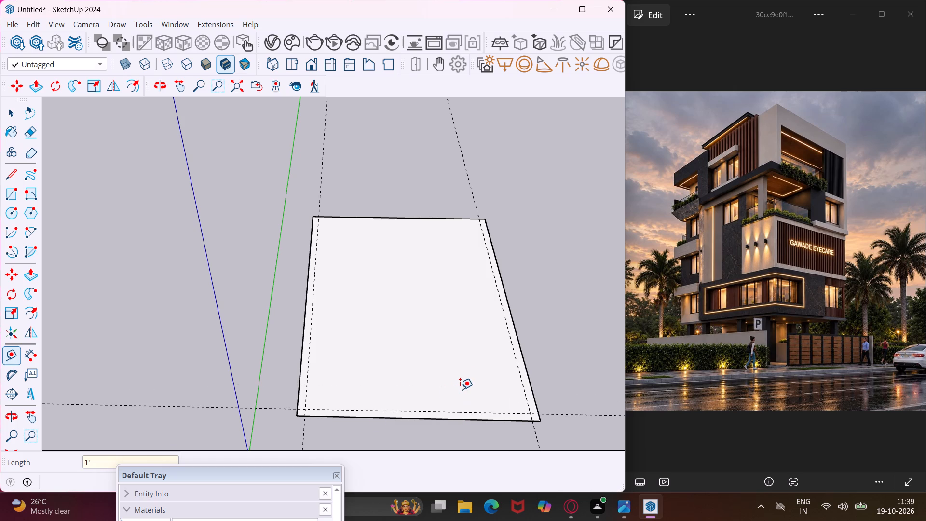
click(373, 217)
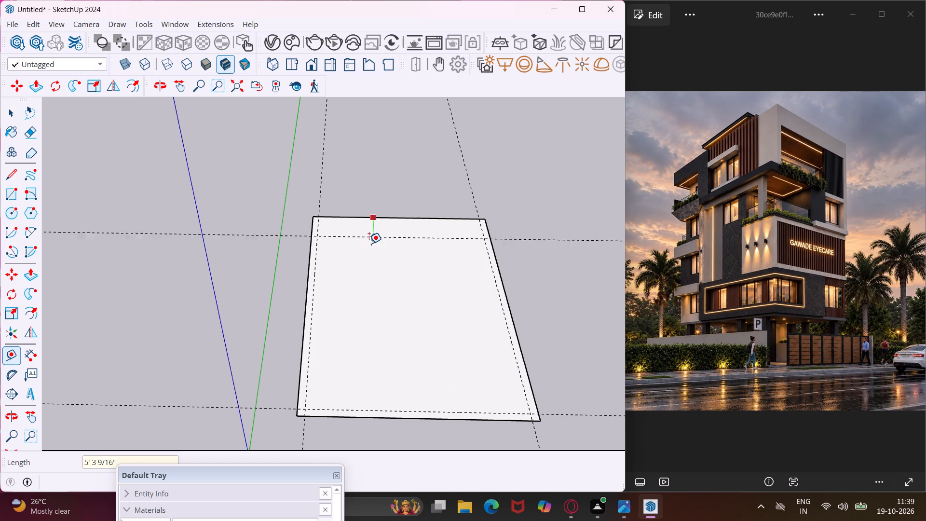
text(1')
key(Return)
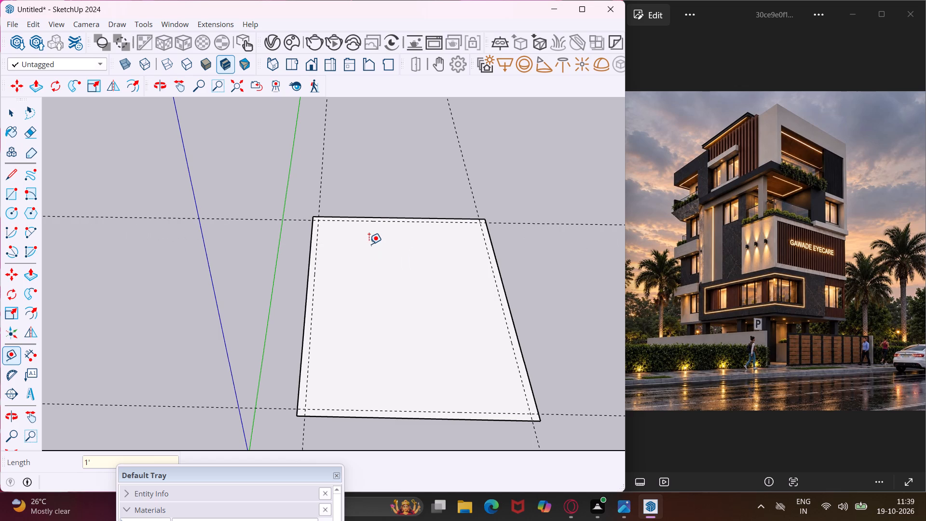
Add second guide lines 9" further inward from the guides along both 40' edges.
scroll(317, 297, up, 2)
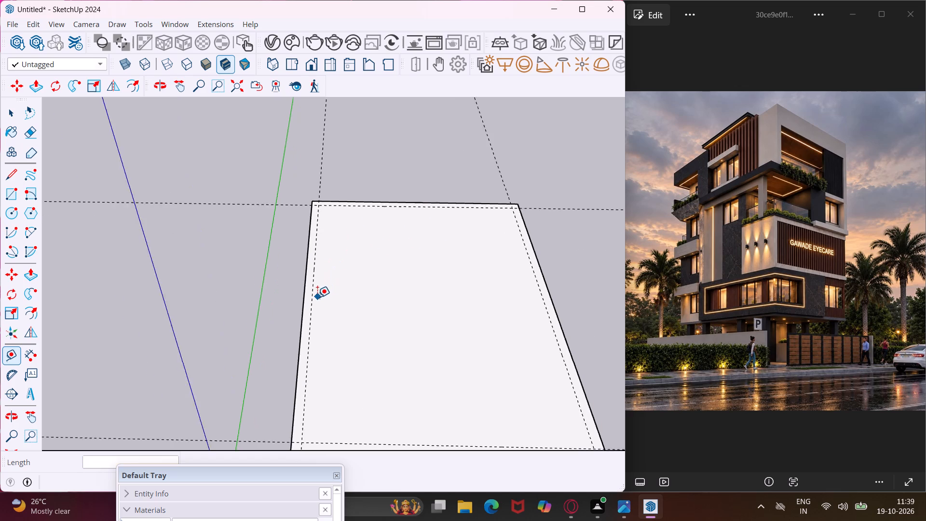
scroll(317, 297, up, 1)
click(311, 304)
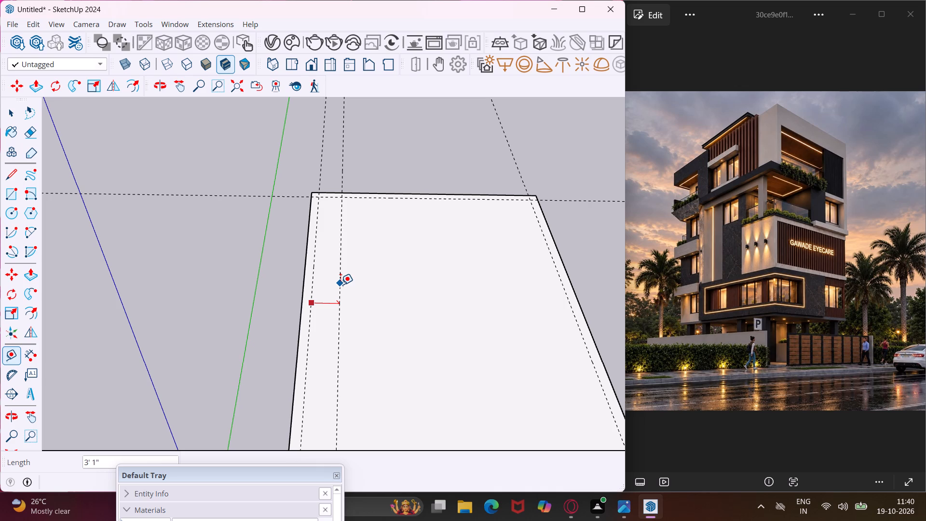
key(9)
key(shift+quotedbl)
key(Return)
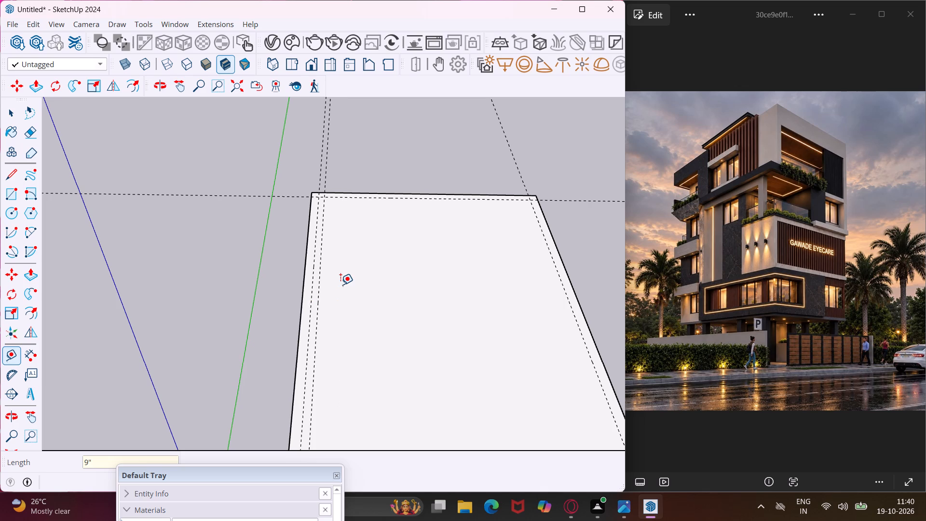
click(586, 354)
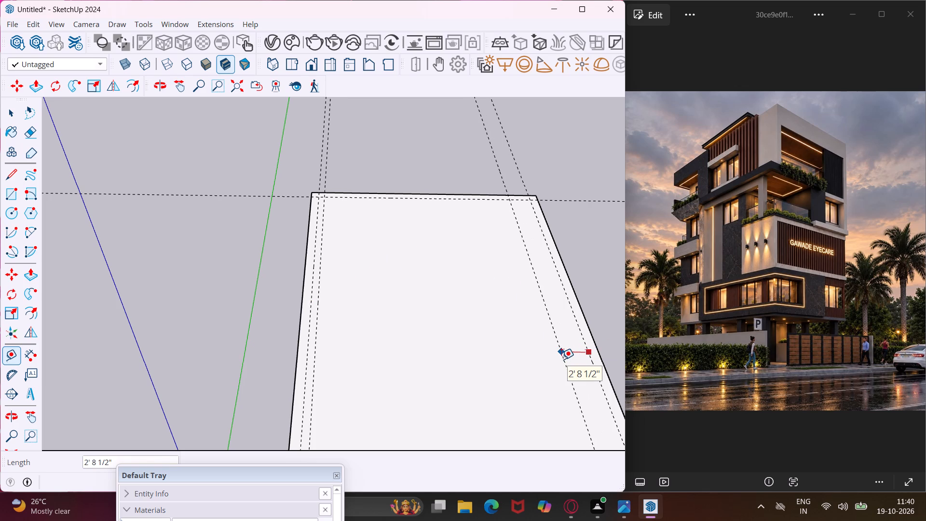
text(9")
key(Return)
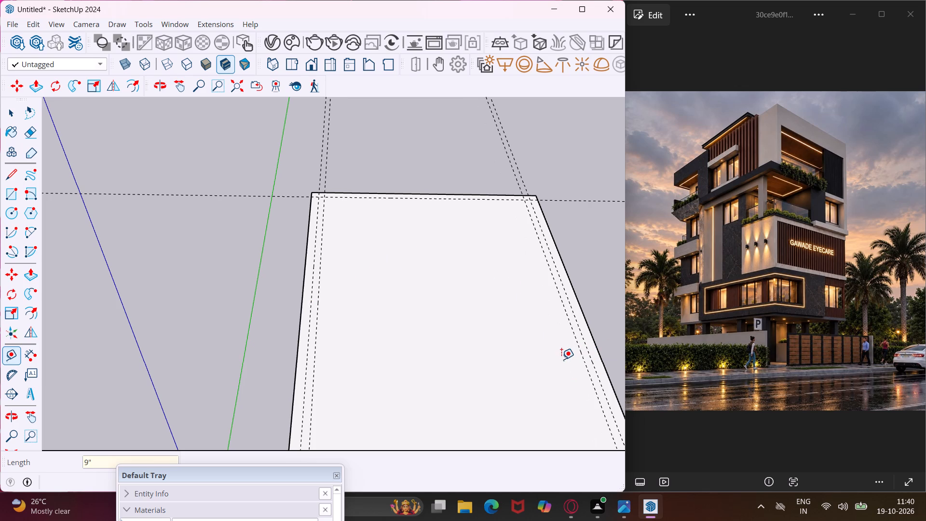
Add second guide lines 9" further inward from the guides along both 30' edges of the base.
click(472, 202)
text(9")
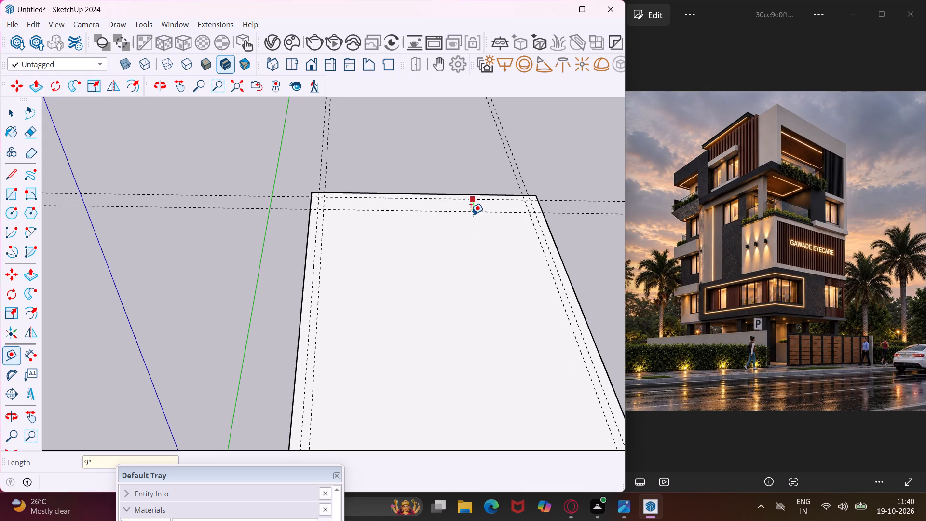
key(Return)
scroll(355, 252, down, 5)
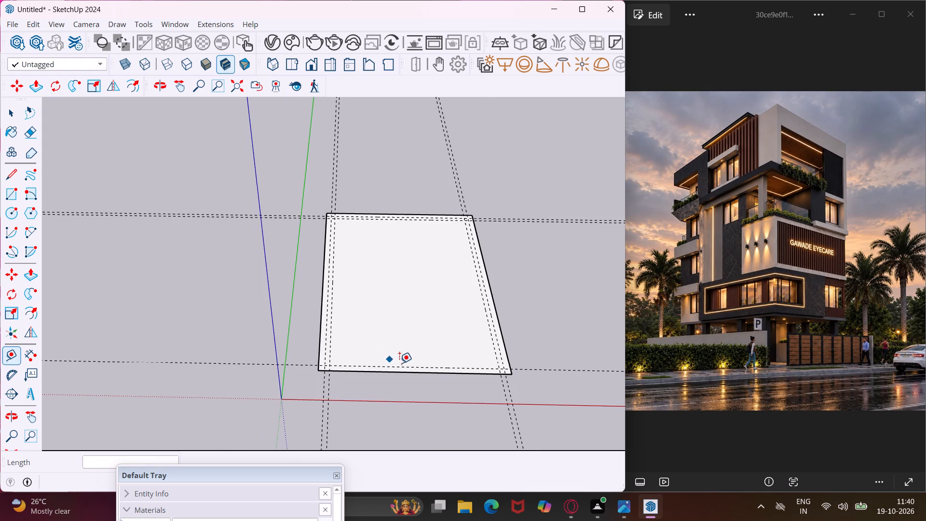
scroll(401, 366, up, 3)
click(401, 366)
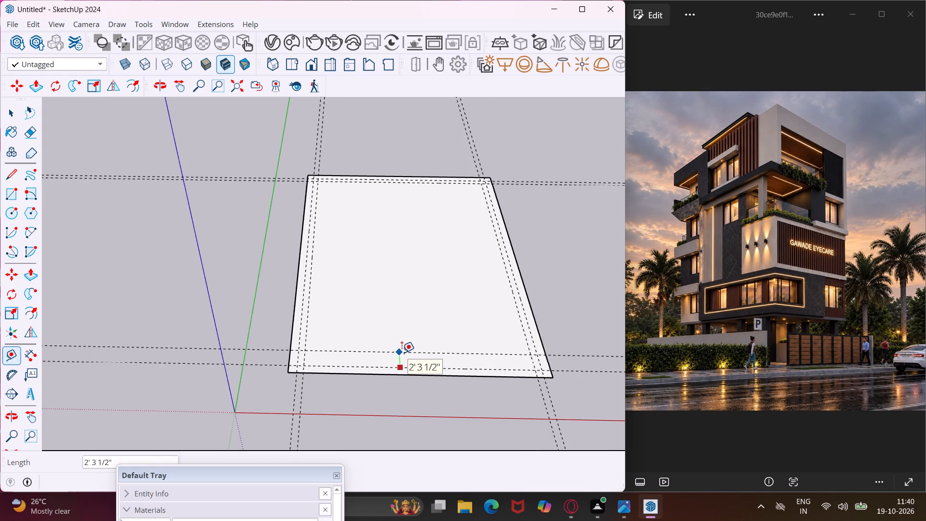
text(9")
key(Return)
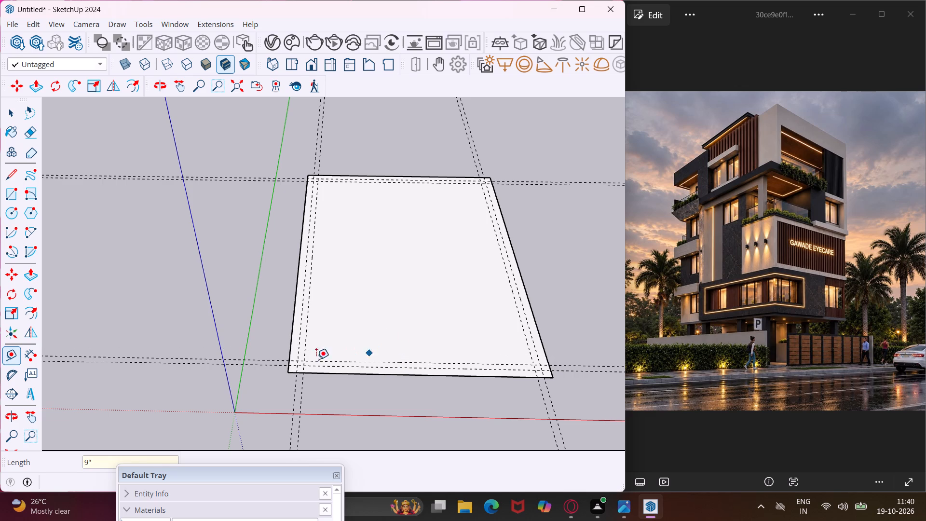
Add a guide line 11' inward from the inner guide at the 30' edge nearest the red axis, plus another 9" beyond it.
scroll(291, 359, up, 4)
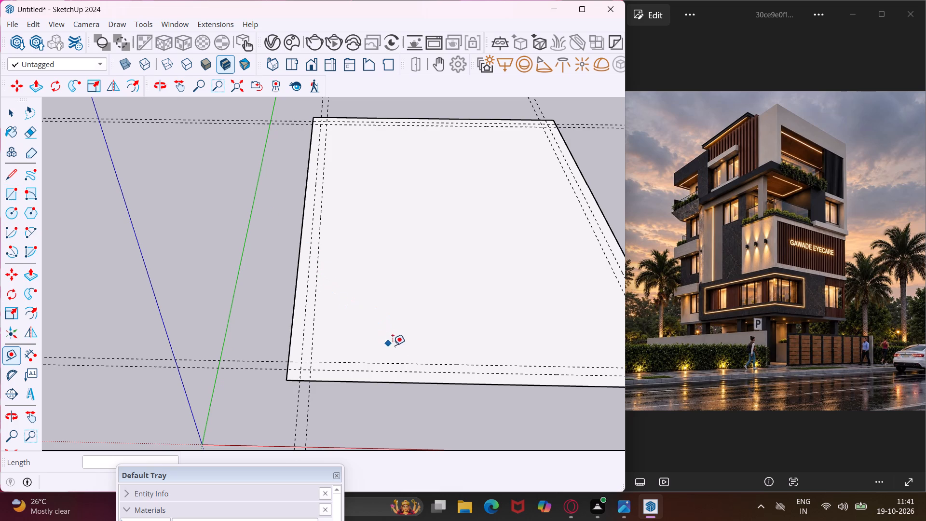
click(411, 365)
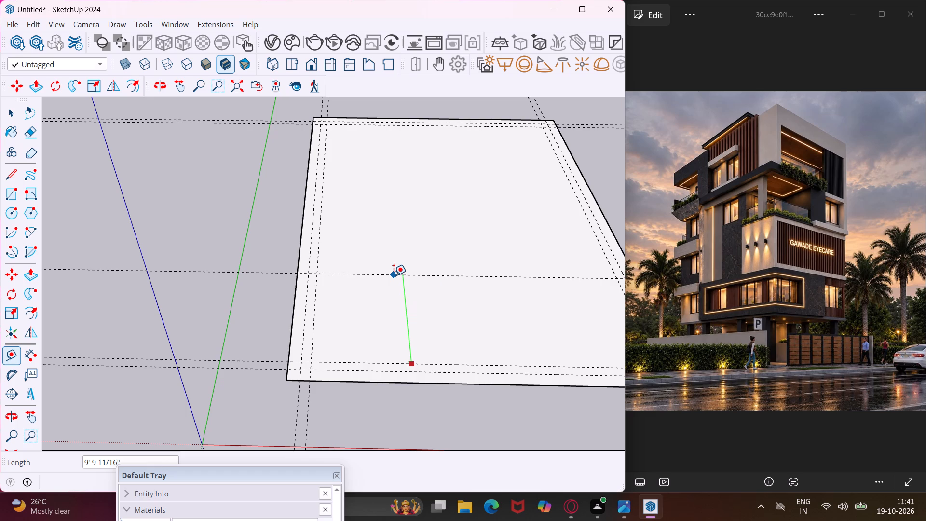
text(11')
key(Return)
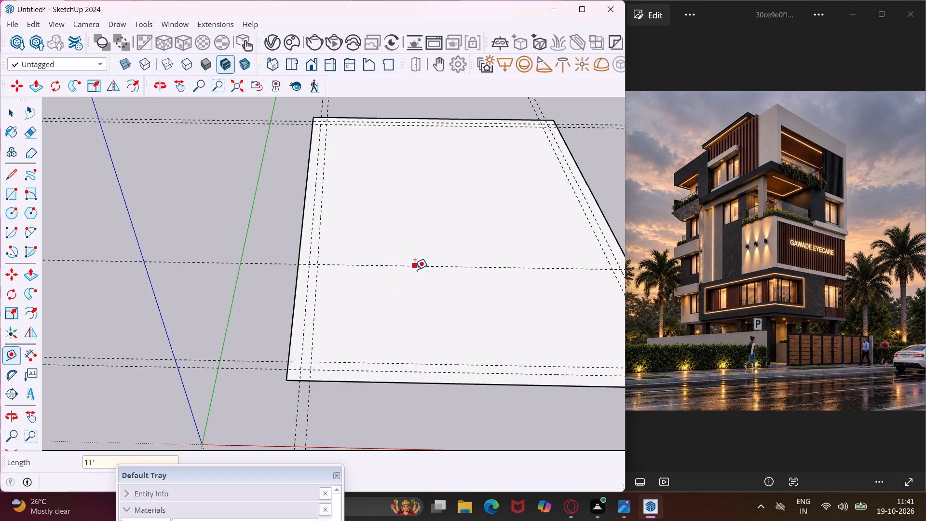
click(415, 270)
text(9")
key(Return)
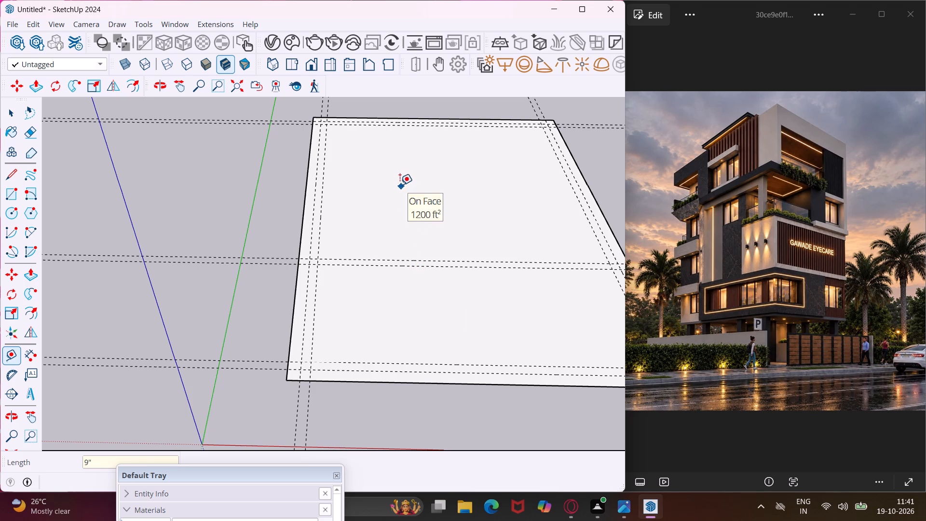
Add a guide line 11' inward from the inner guide at the far 30' edge, plus another 9" further inward.
click(378, 127)
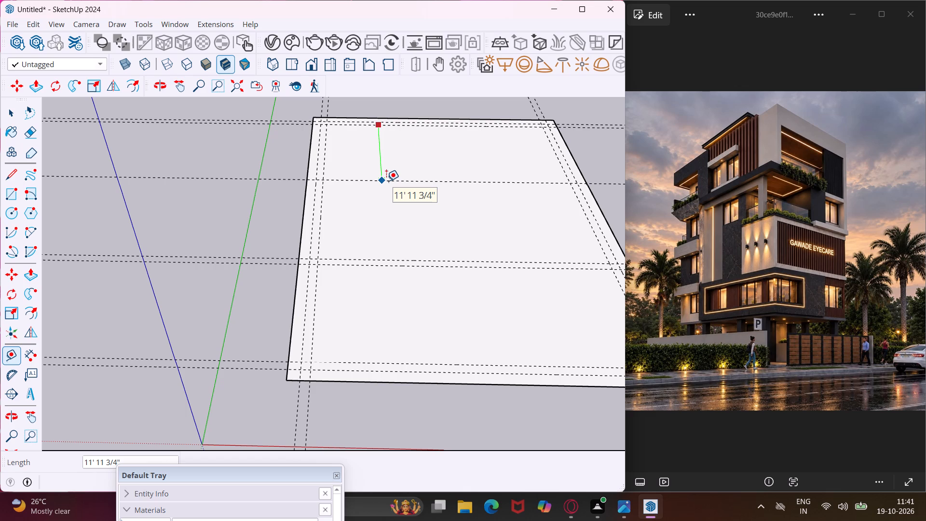
text(11')
key(Return)
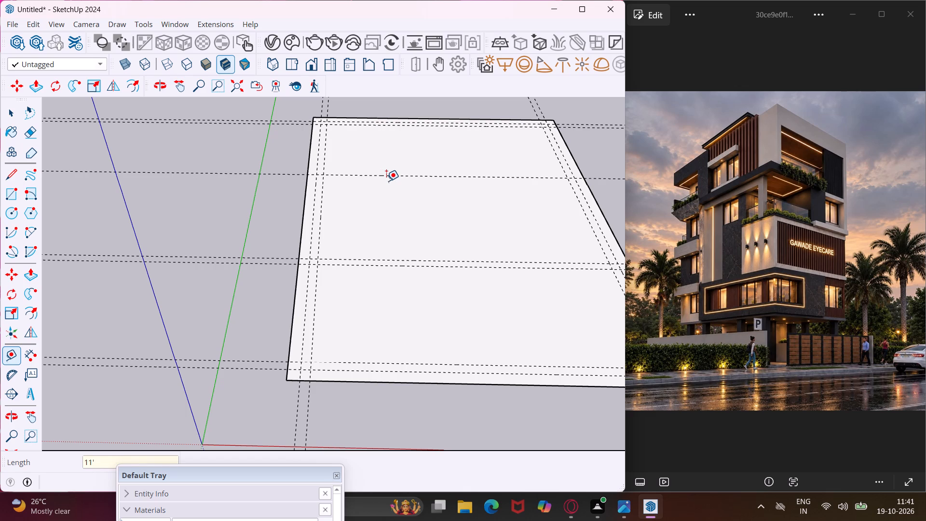
click(429, 179)
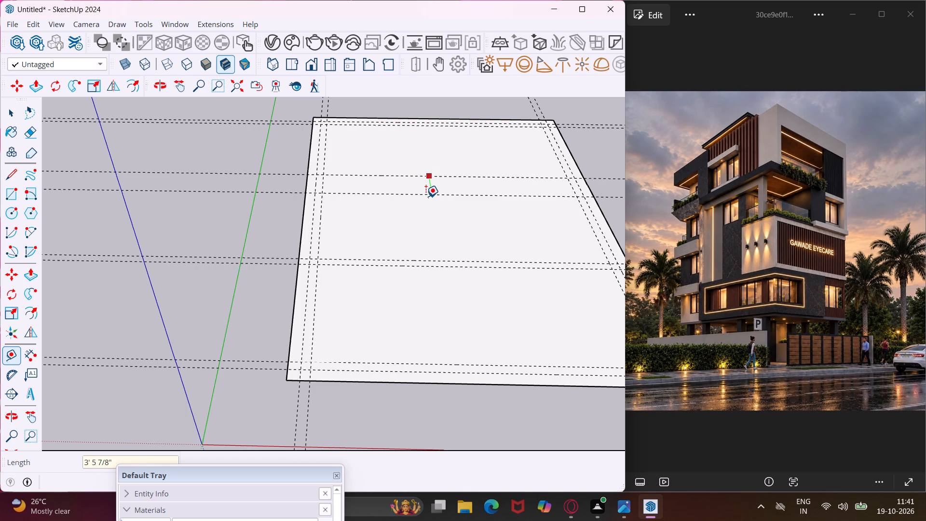
text(9")
key(Return)
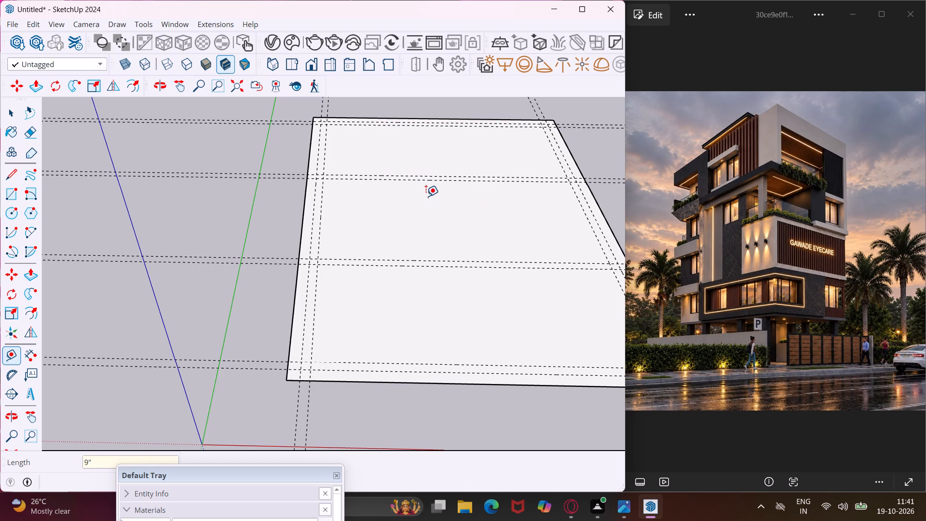
key(Escape)
key(space)
Add a guide line 12' inward from the inner guide at the 40' edge nearest the green axis, plus another 9" beyond it.
scroll(416, 203, down, 5)
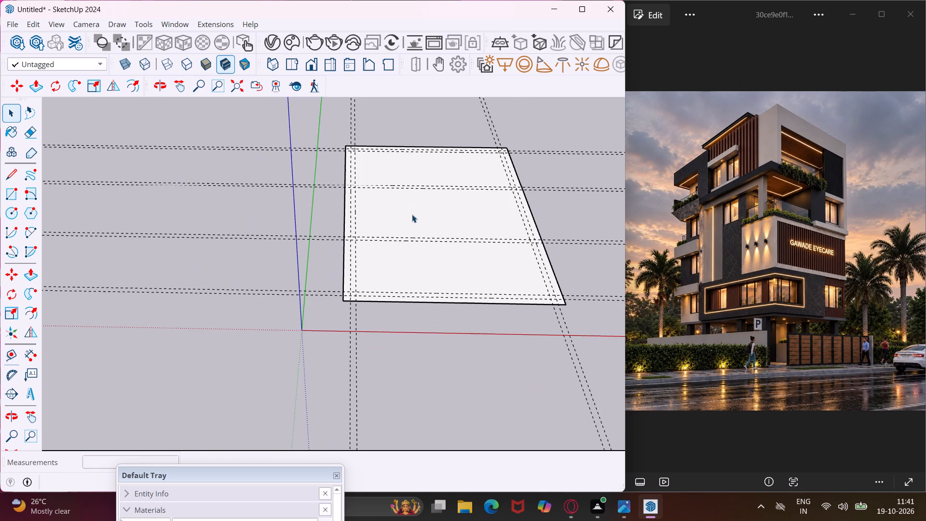
middle_drag(484, 256, 454, 285)
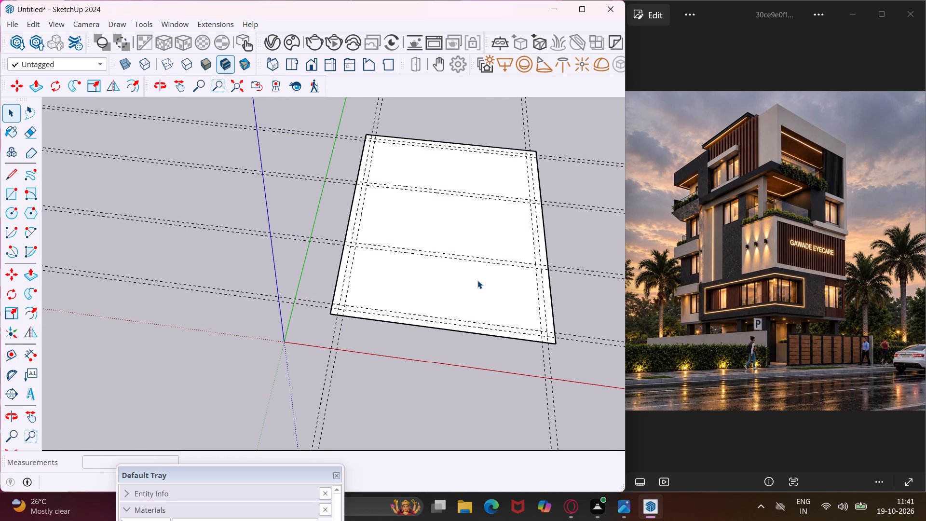
scroll(482, 280, up, 4)
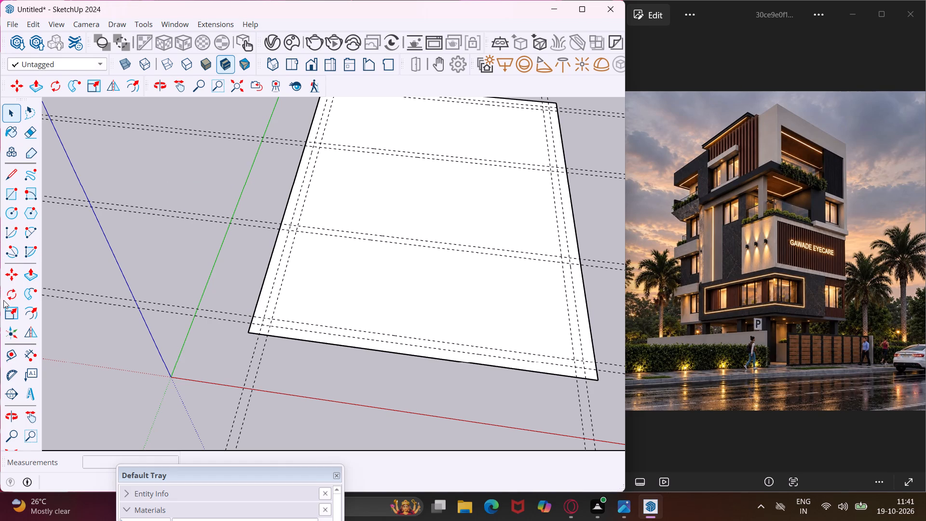
click(6, 352)
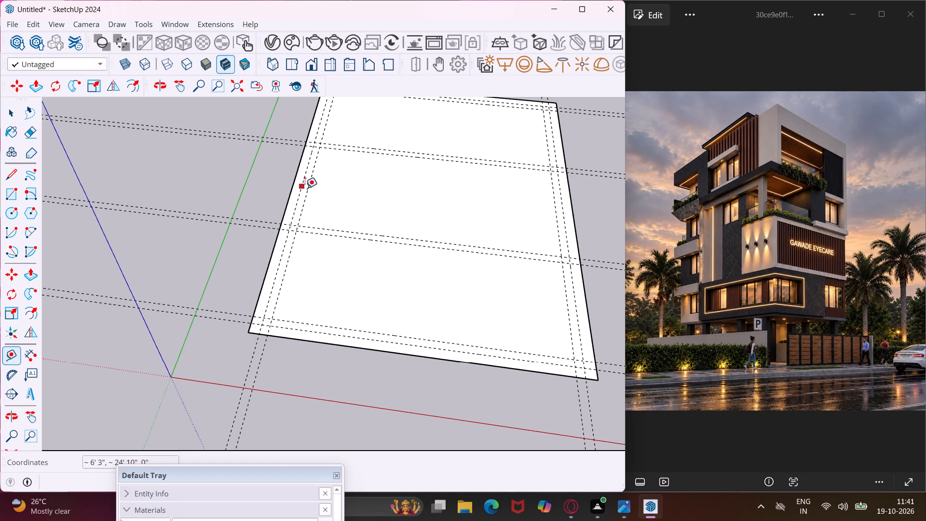
click(308, 190)
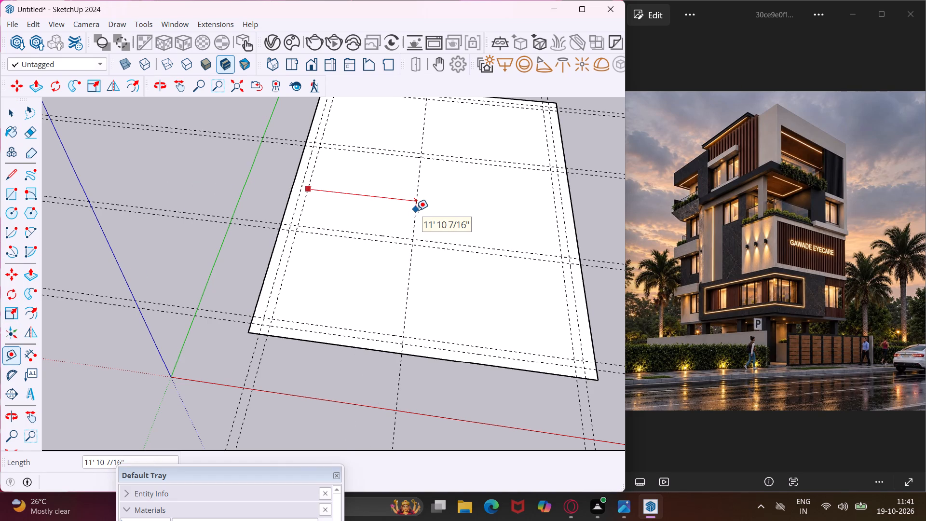
text(12')
key(Return)
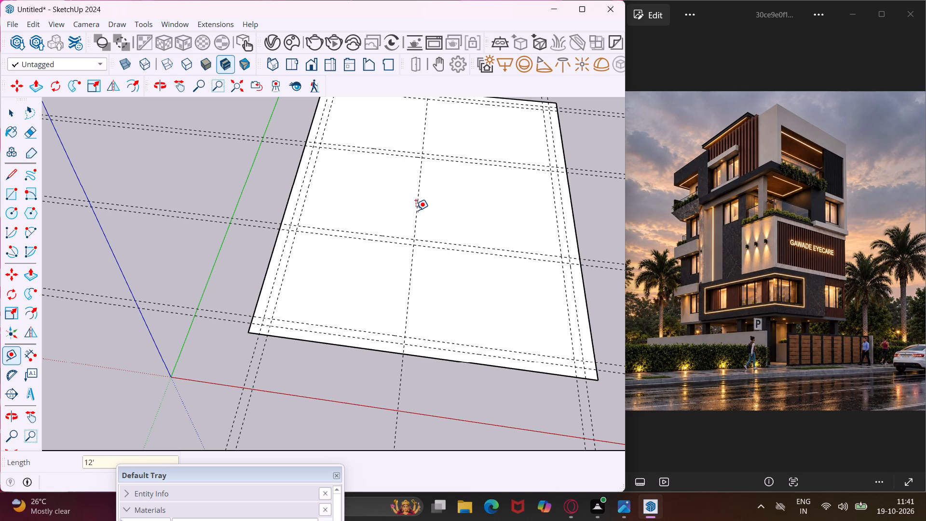
click(419, 205)
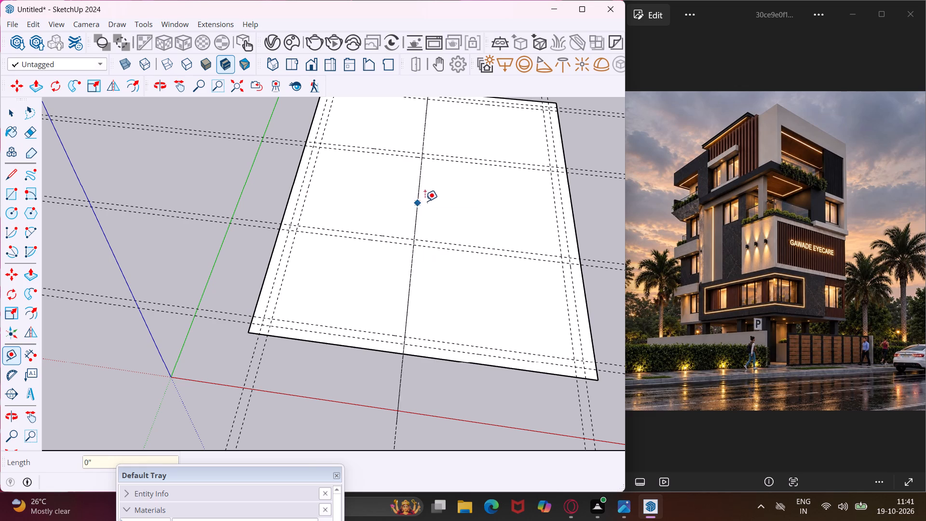
text(9")
key(Return)
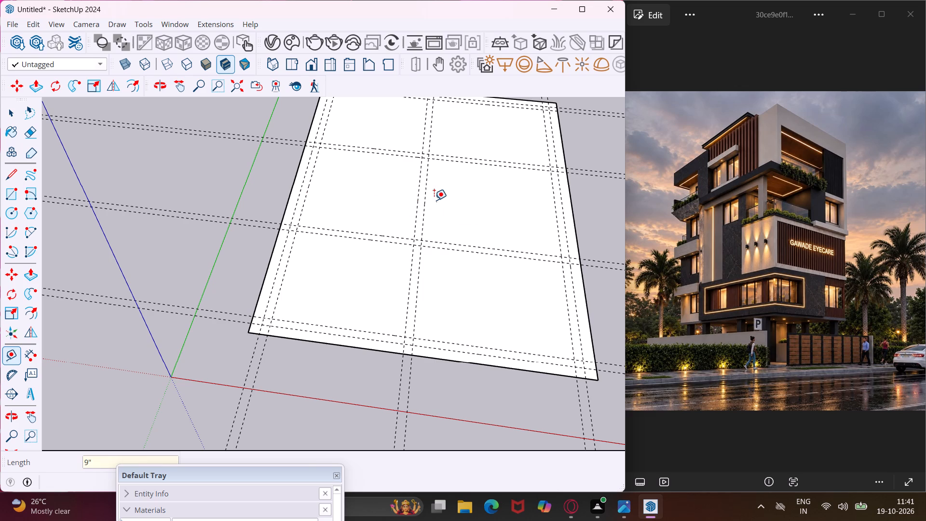
key(Escape)
key(space)
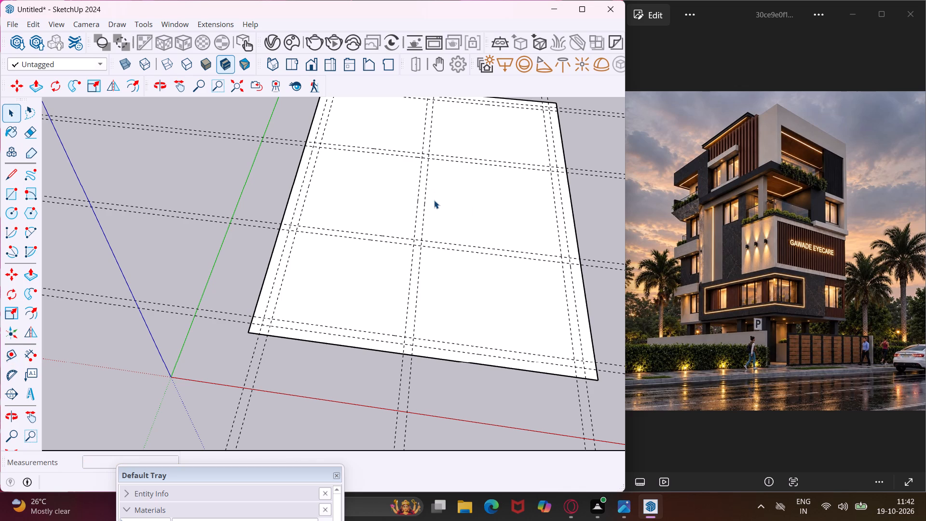
Draw three 9" by 9" squares at the guide-pair crossings along the 30' edge nearest the red axis.
click(14, 193)
scroll(269, 327, up, 8)
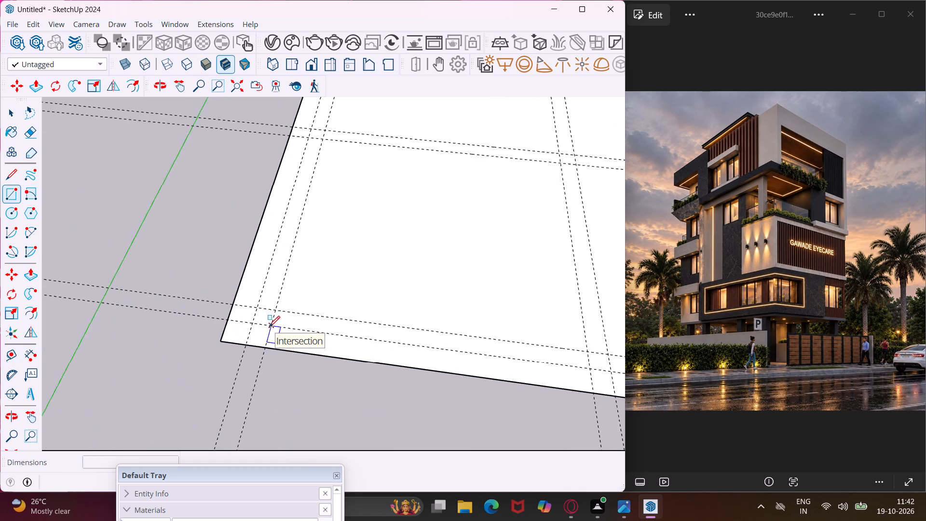
scroll(269, 327, up, 1)
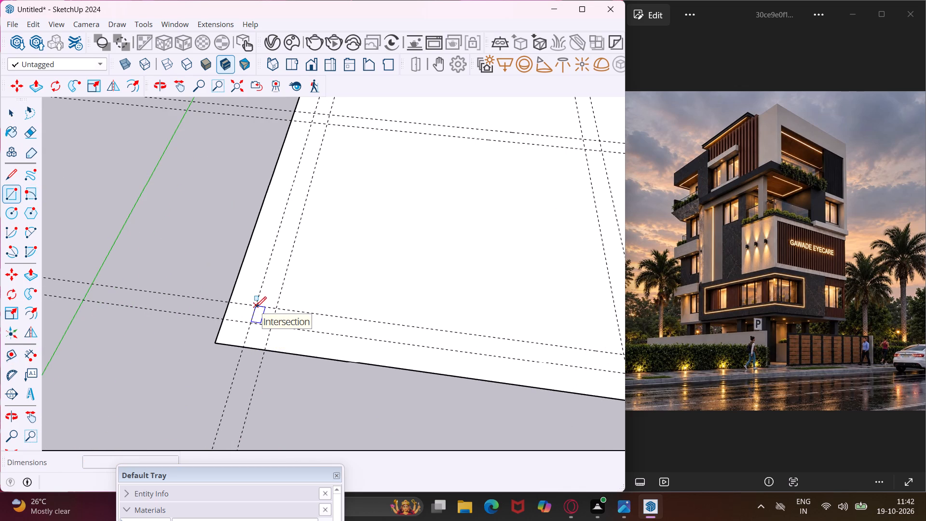
click(256, 307)
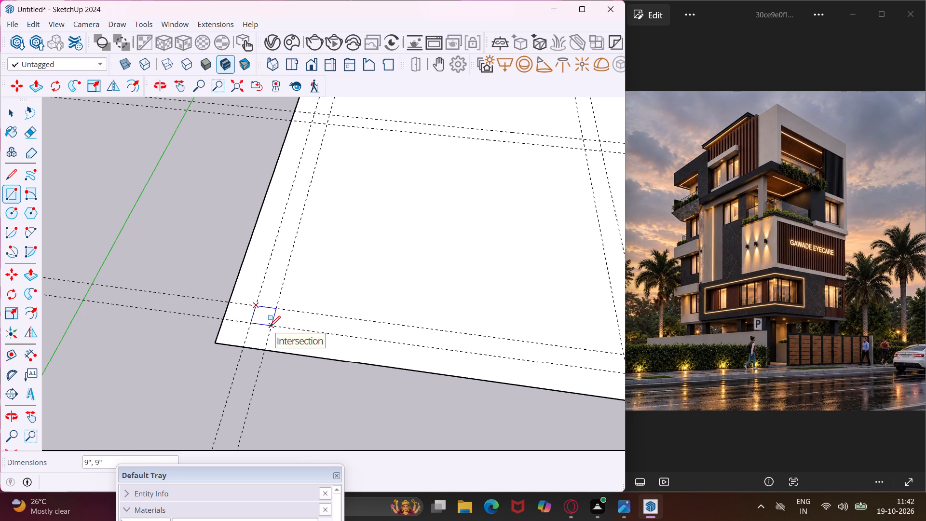
click(270, 327)
scroll(231, 322, down, 3)
scroll(381, 331, down, 2)
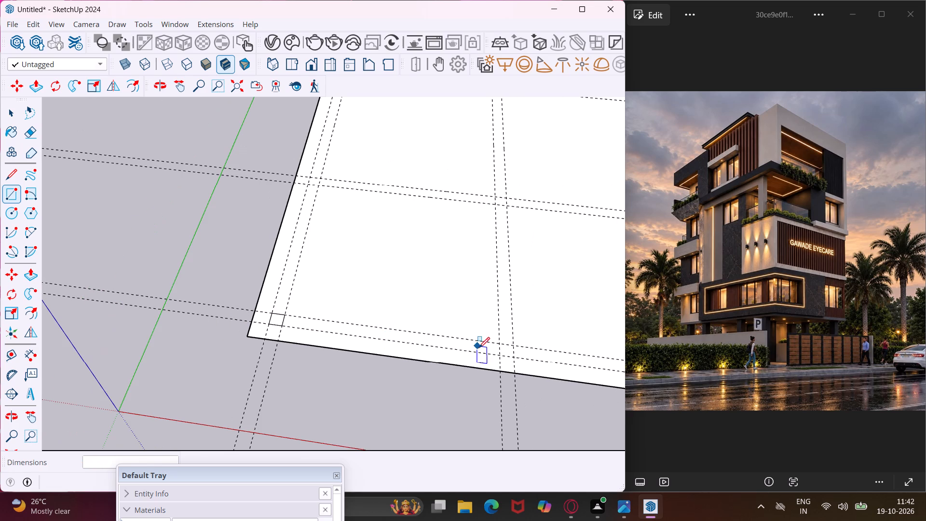
click(498, 344)
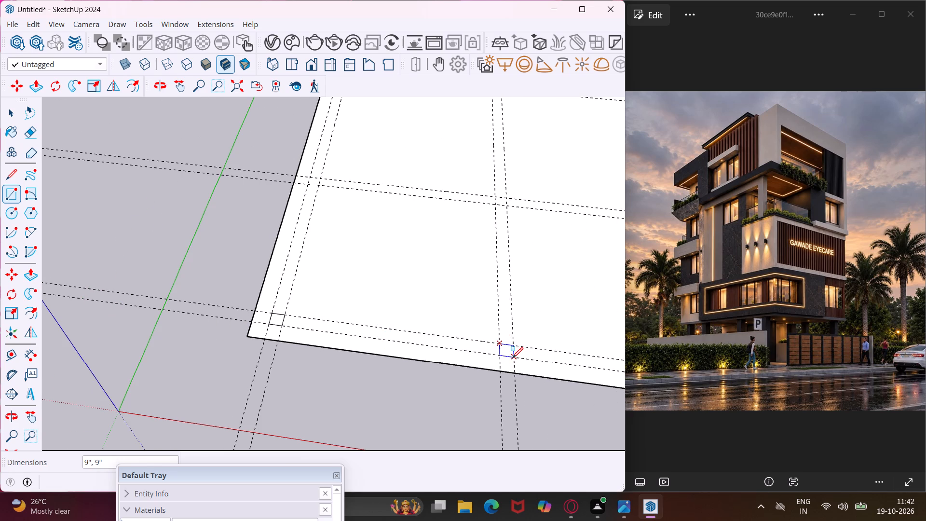
click(513, 358)
scroll(430, 343, down, 9)
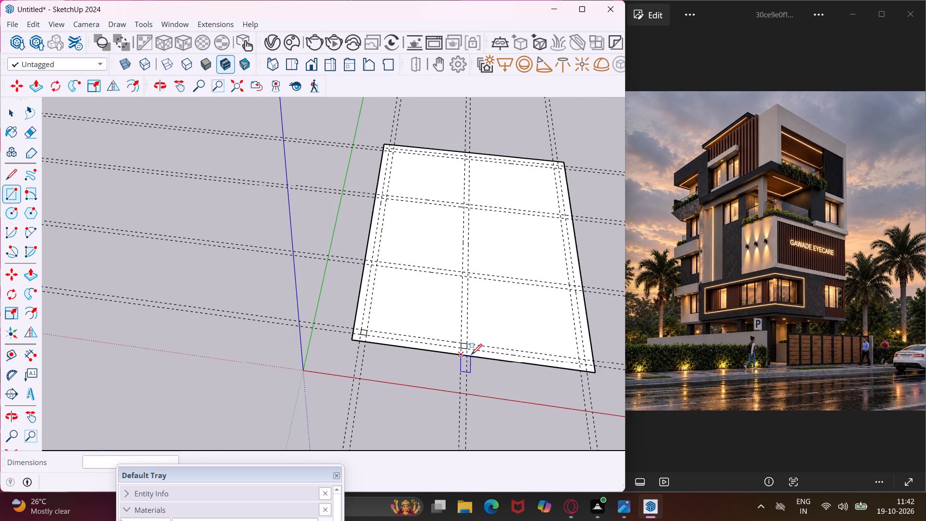
scroll(580, 362, up, 10)
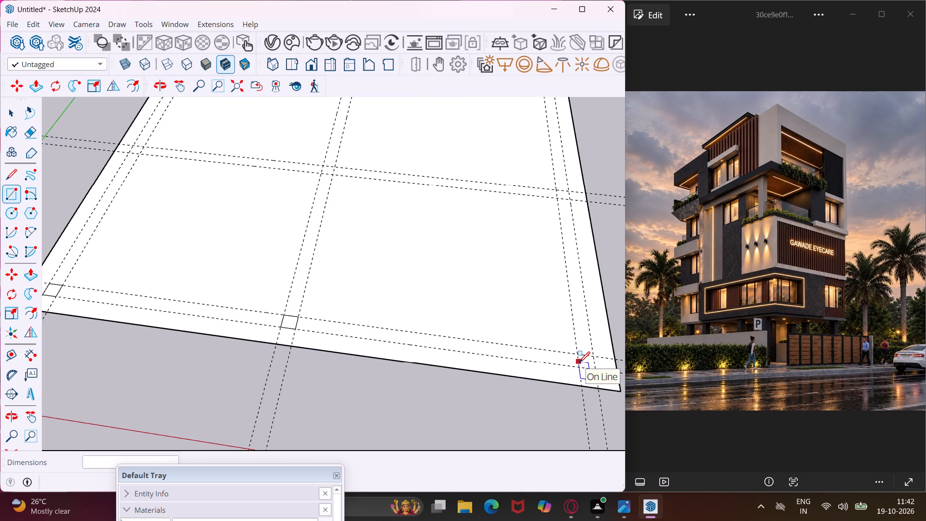
scroll(579, 362, up, 4)
click(577, 352)
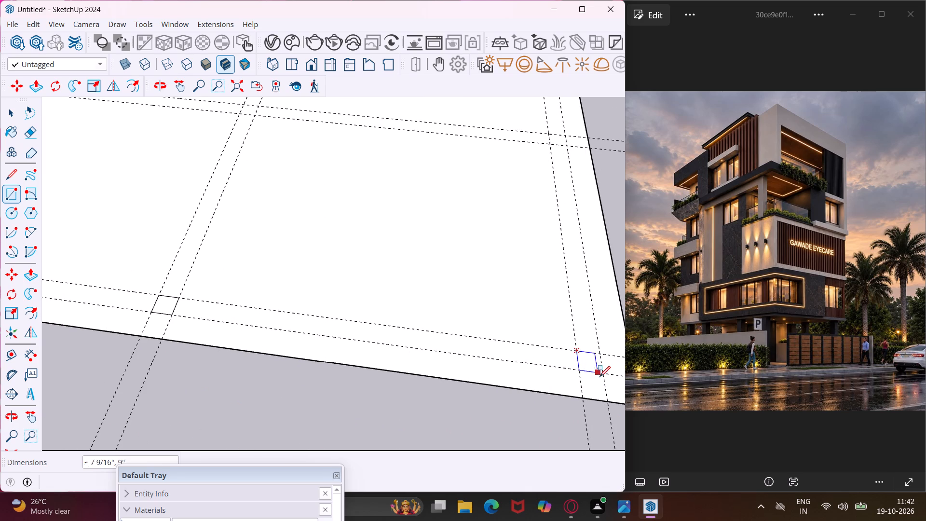
click(601, 377)
On the first interior guide pair from the red axis, draw 9" squares at the crossings near the green axis and at the middle.
scroll(476, 344, down, 5)
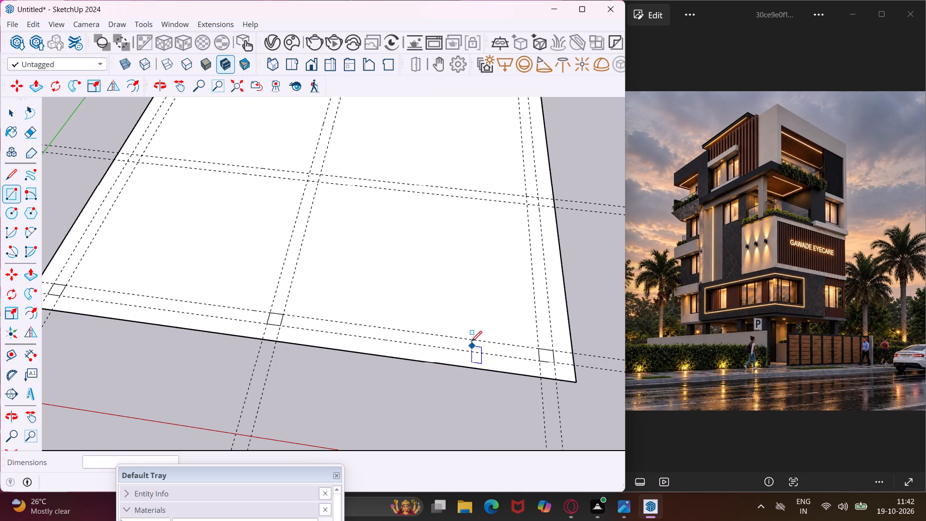
scroll(458, 324, down, 5)
middle_drag(297, 189, 392, 211)
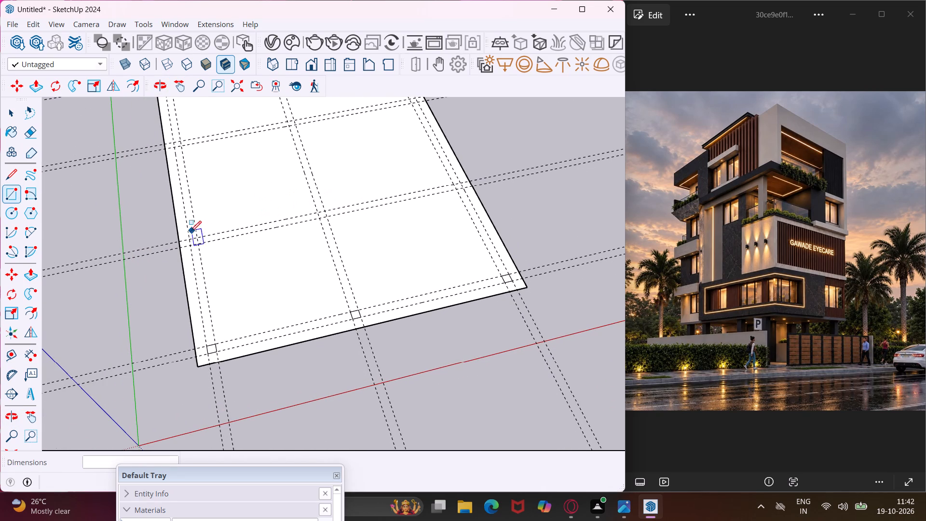
scroll(190, 238, up, 10)
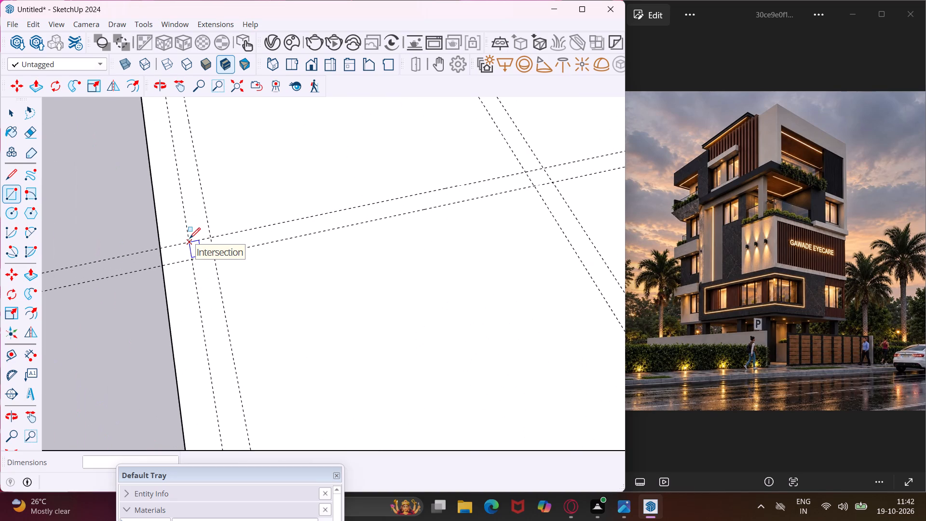
click(190, 243)
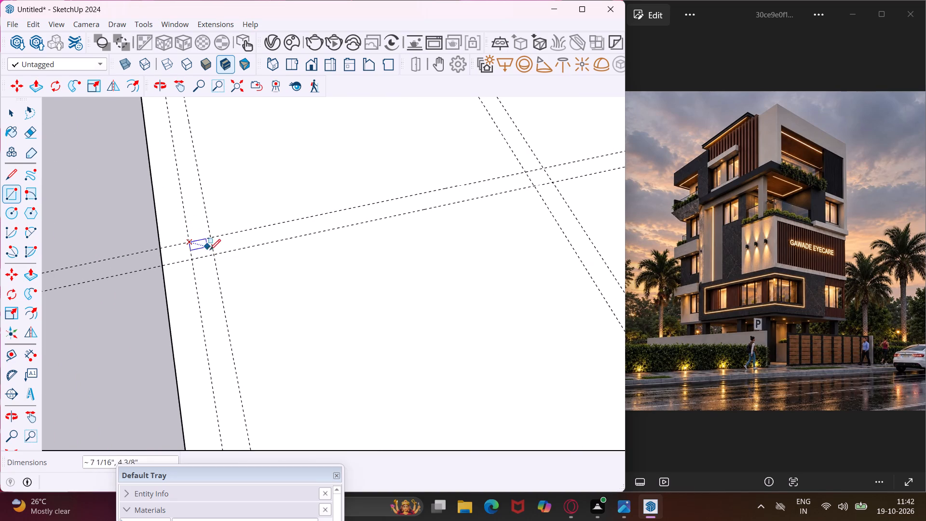
click(213, 255)
scroll(200, 252, down, 4)
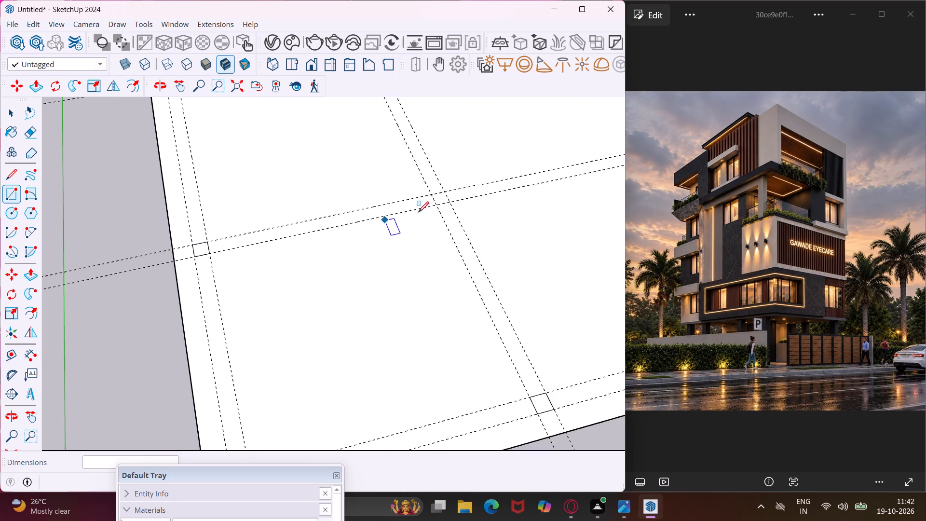
click(432, 192)
click(449, 205)
Draw a 9" by 9" square where that same guide pair crosses the guides along the 40' edge farthest from the green axis.
middle_drag(388, 218, 235, 253)
scroll(230, 245, down, 6)
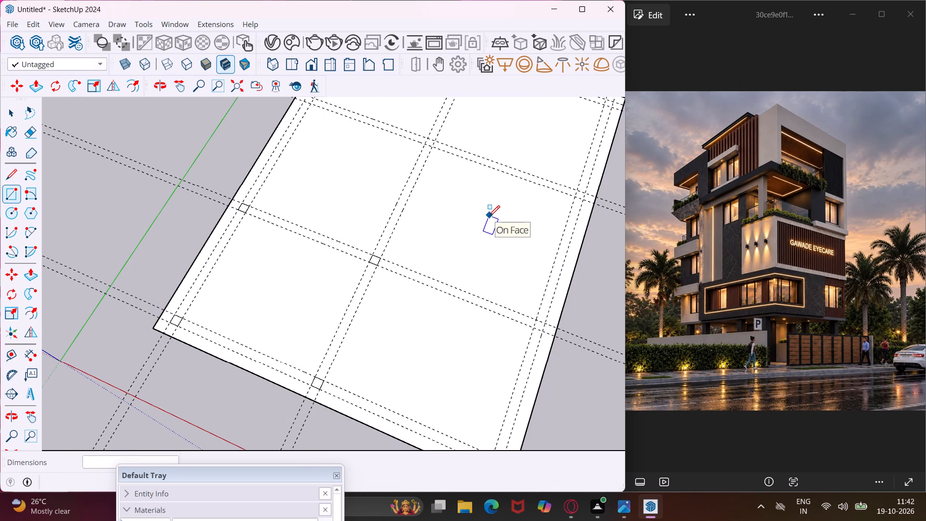
scroll(489, 216, down, 5)
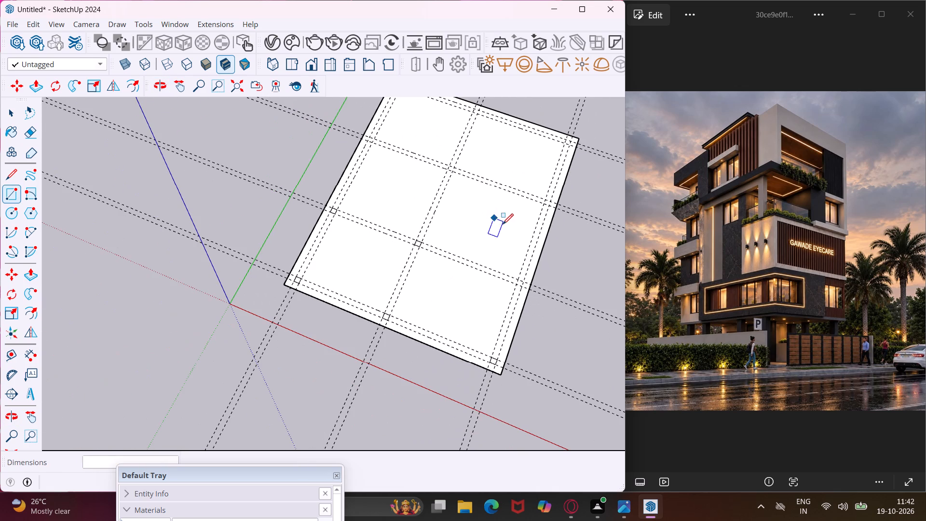
scroll(520, 279, up, 4)
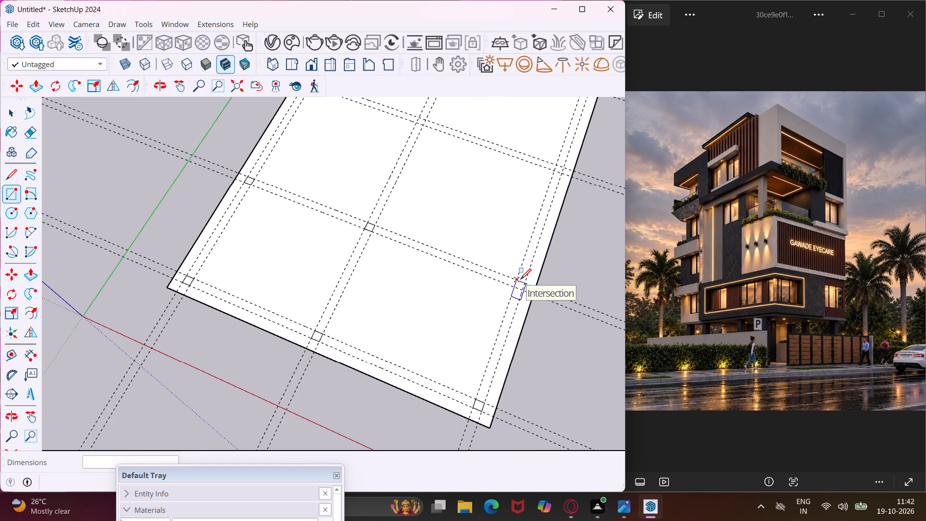
scroll(520, 279, up, 3)
click(516, 279)
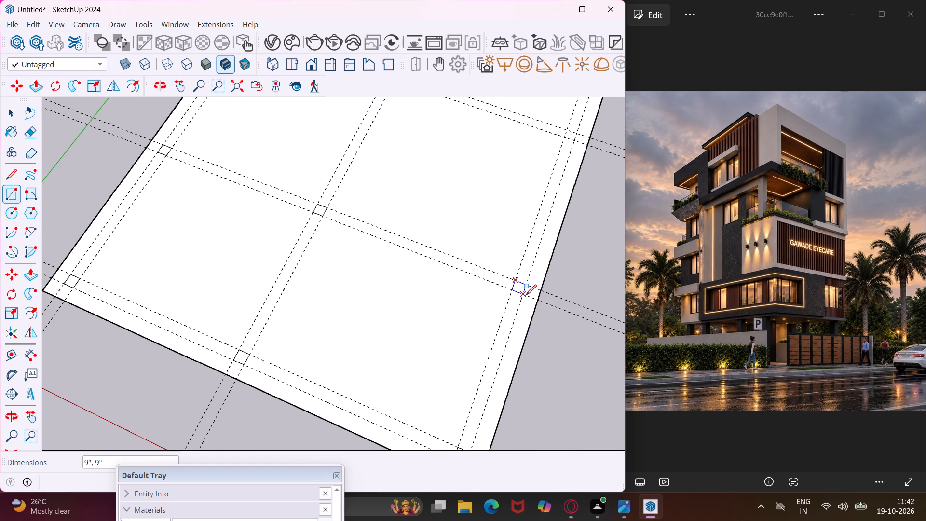
click(524, 295)
Draw two nested rectangles, 11' by 13' 9" inside 12' 6" by 15' 3", in the corner bay farthest from both axes.
scroll(475, 285, down, 5)
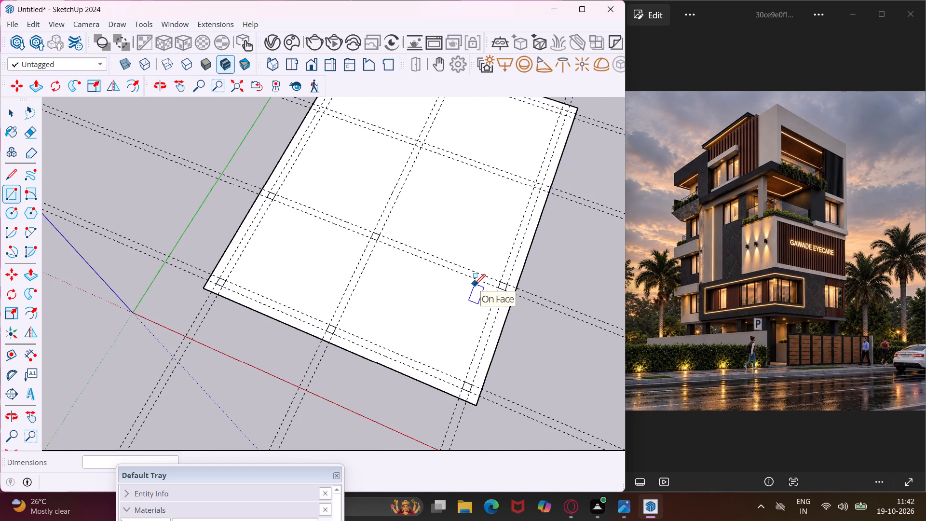
scroll(475, 285, down, 3)
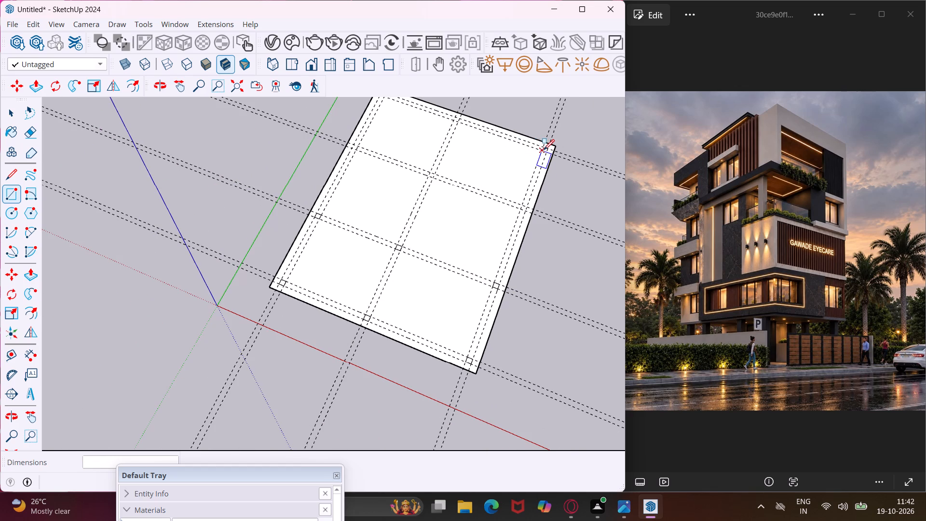
click(545, 150)
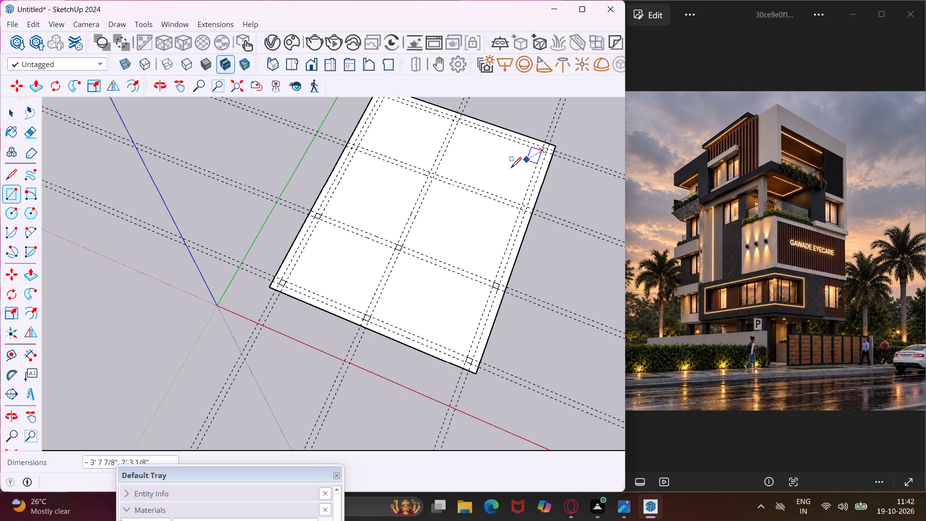
click(433, 174)
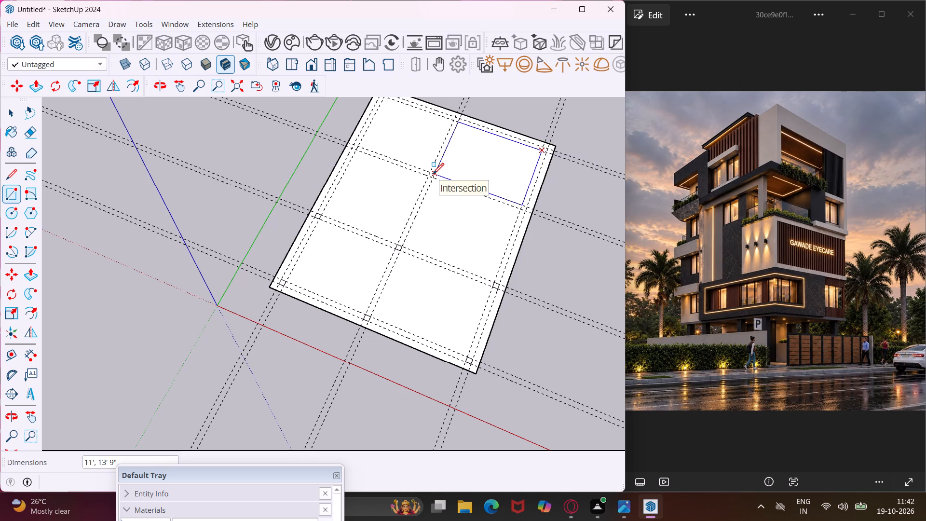
click(547, 149)
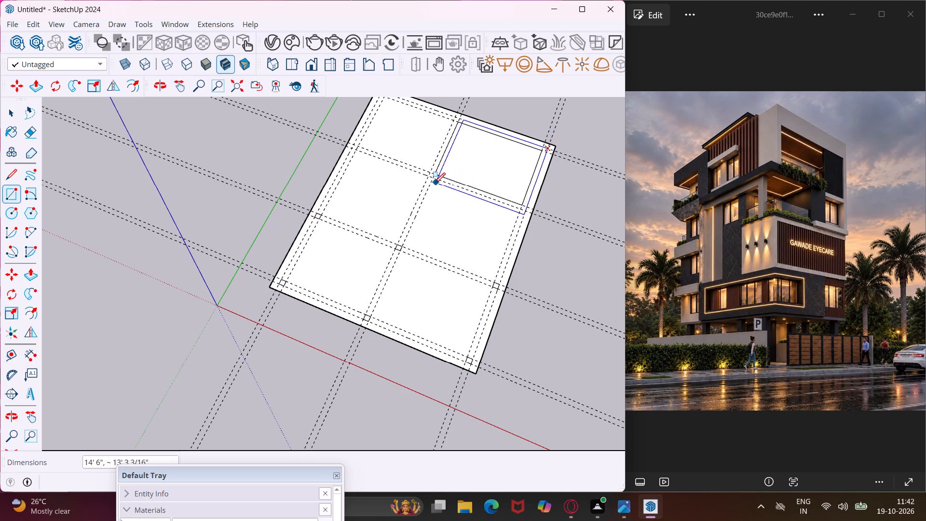
click(427, 178)
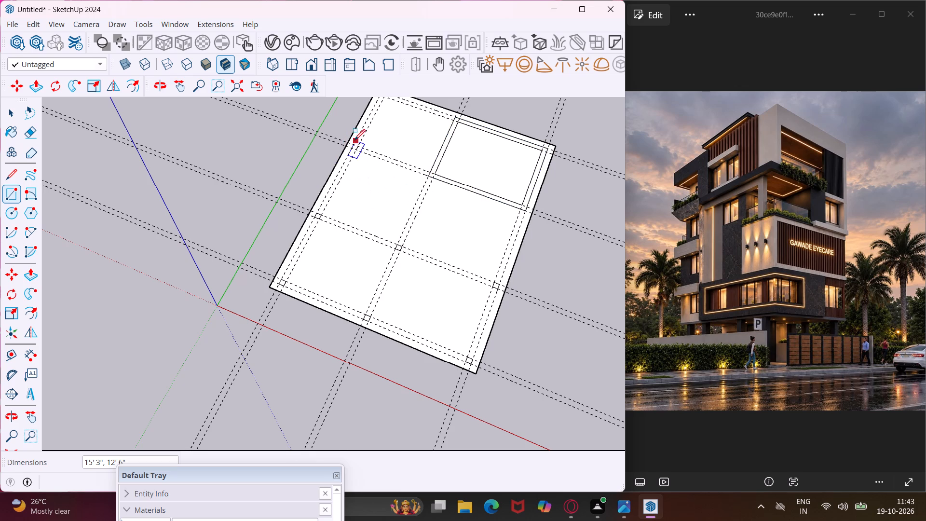
Draw 9" by 9" squares at the two remaining guide crossings along the 40' edge nearest the green axis, including the far corner.
scroll(354, 142, up, 7)
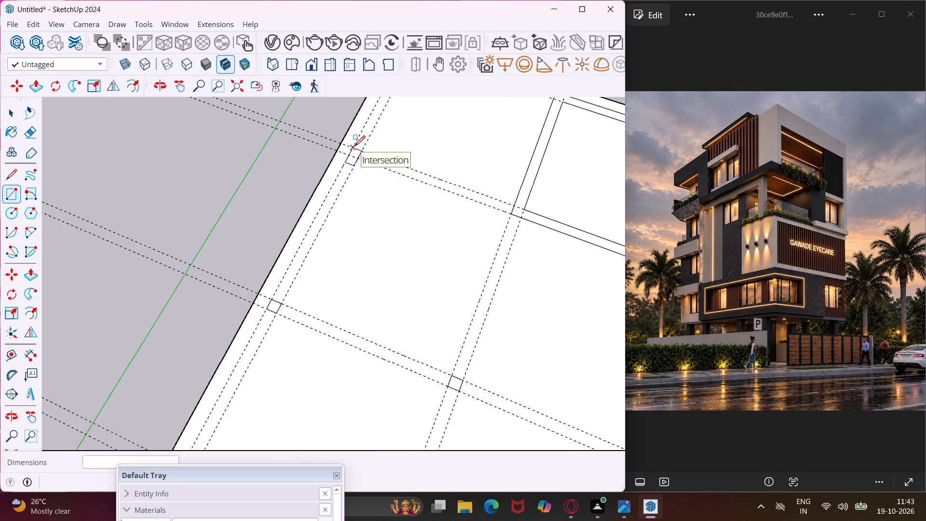
click(352, 147)
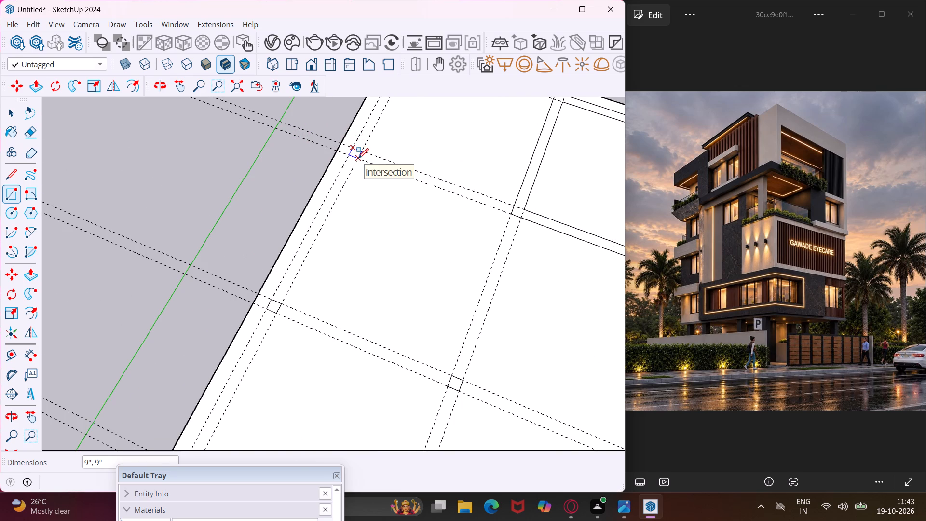
click(358, 159)
scroll(358, 159, down, 5)
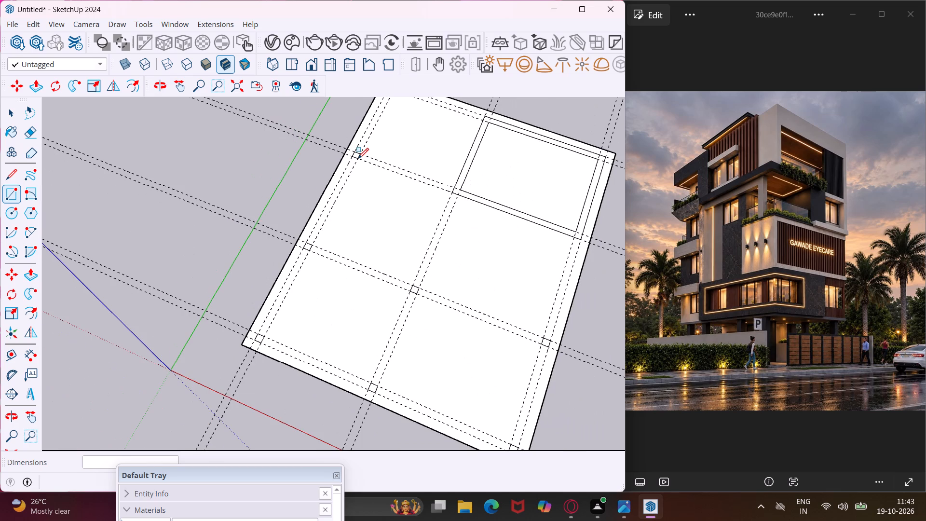
middle_drag(358, 159, 480, 166)
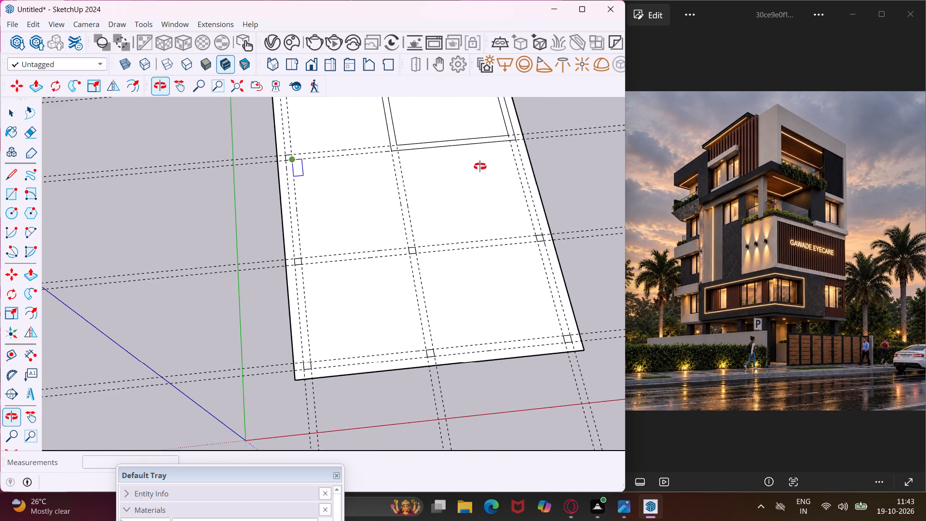
middle_drag(480, 166, 497, 155)
scroll(465, 155, down, 5)
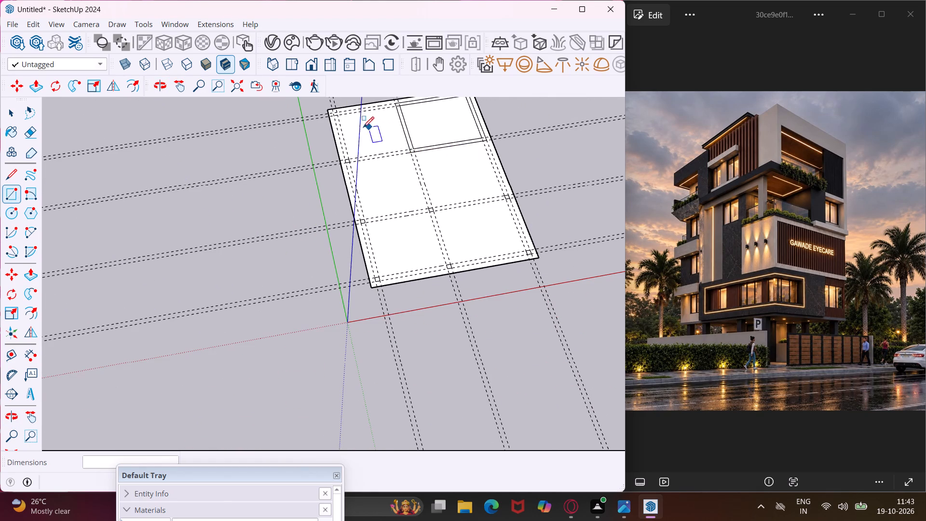
scroll(335, 110, up, 10)
scroll(300, 131, up, 2)
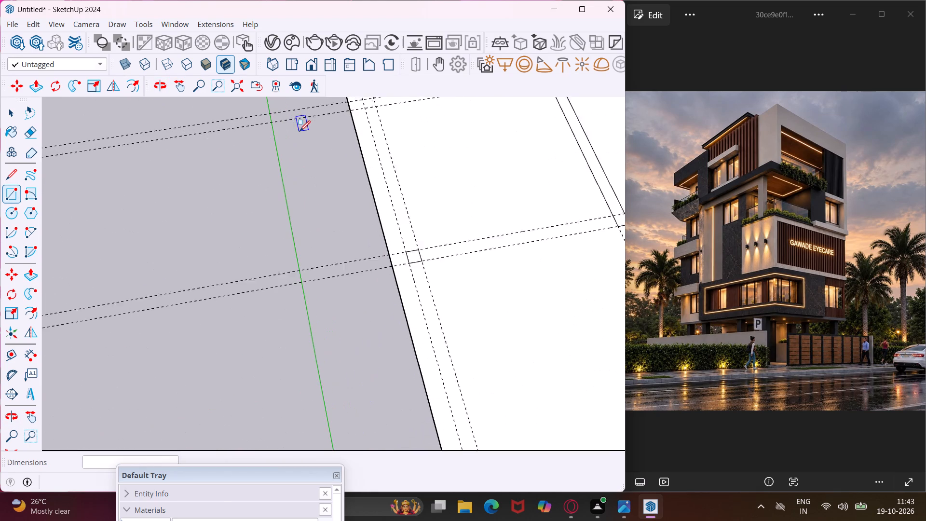
scroll(300, 131, up, 2)
middle_drag(332, 123, 444, 105)
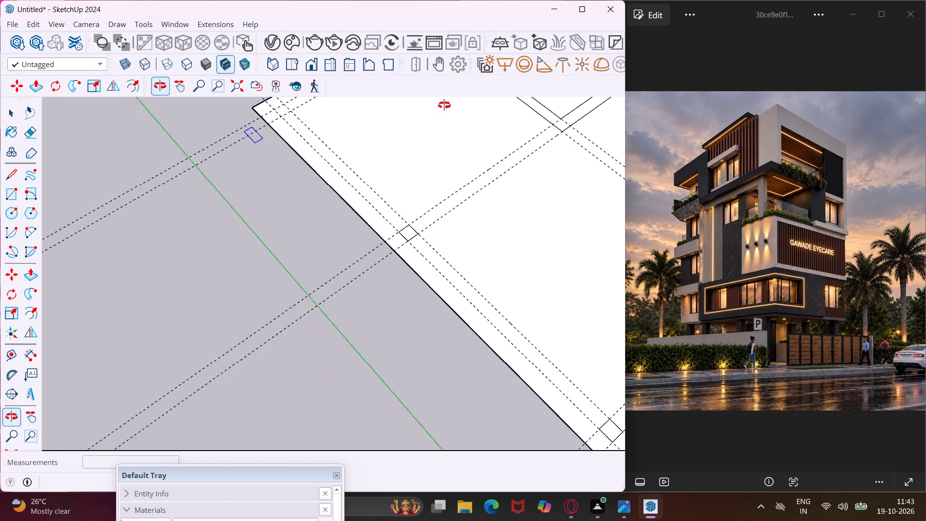
middle_drag(444, 105, 452, 87)
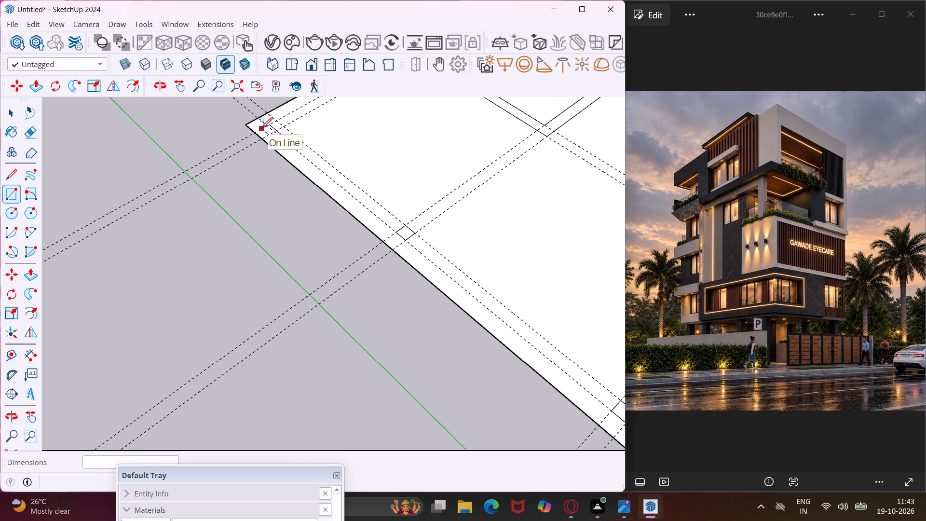
click(267, 124)
click(283, 128)
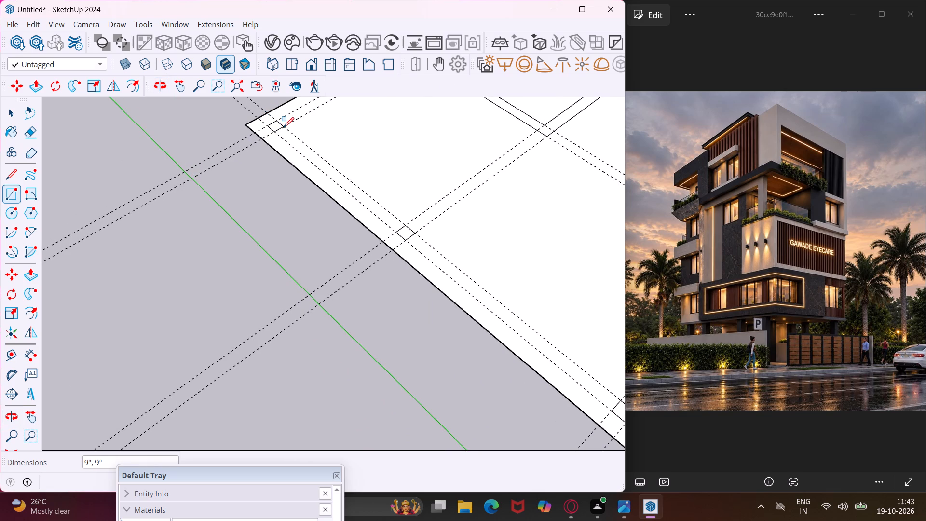
key(Escape)
key(space)
Push/Pull the wall strip between the two nested rectangles in the far corner bay up 10'.
scroll(248, 150, down, 6)
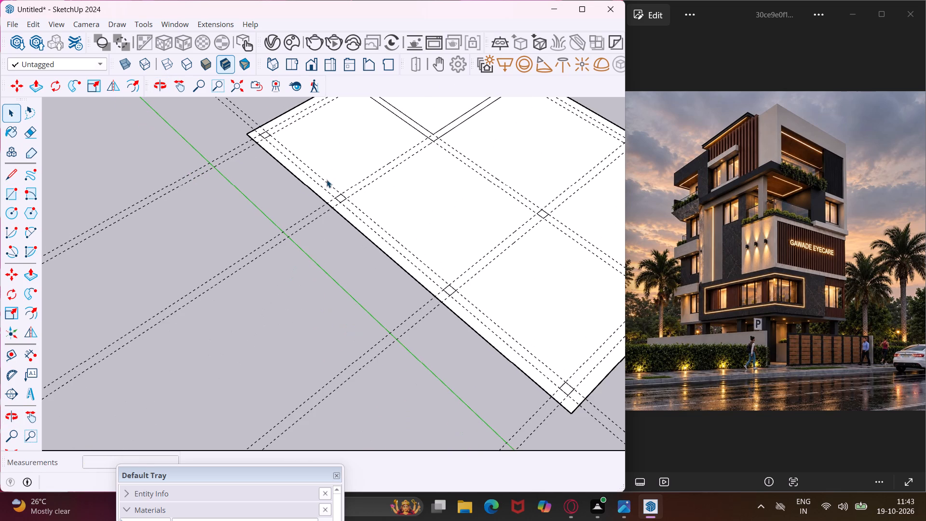
click(179, 92)
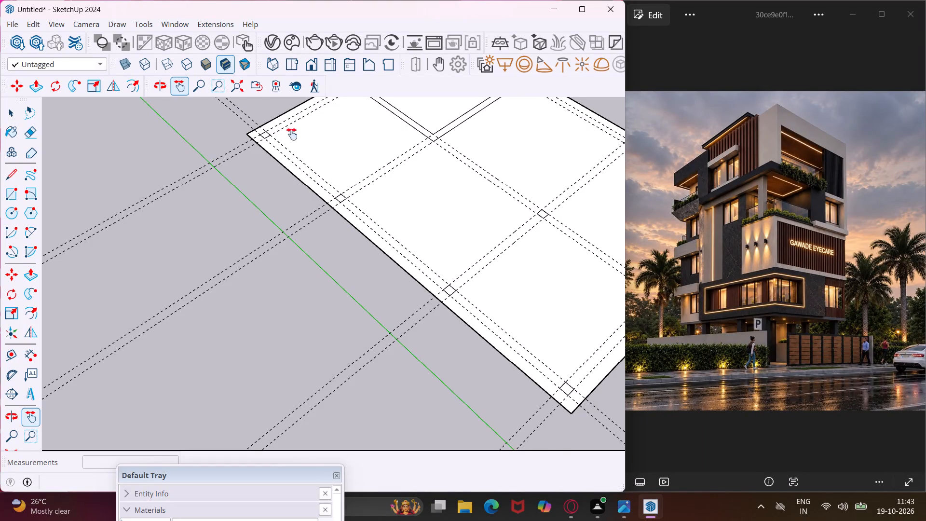
drag(338, 146, 295, 216)
drag(293, 215, 293, 235)
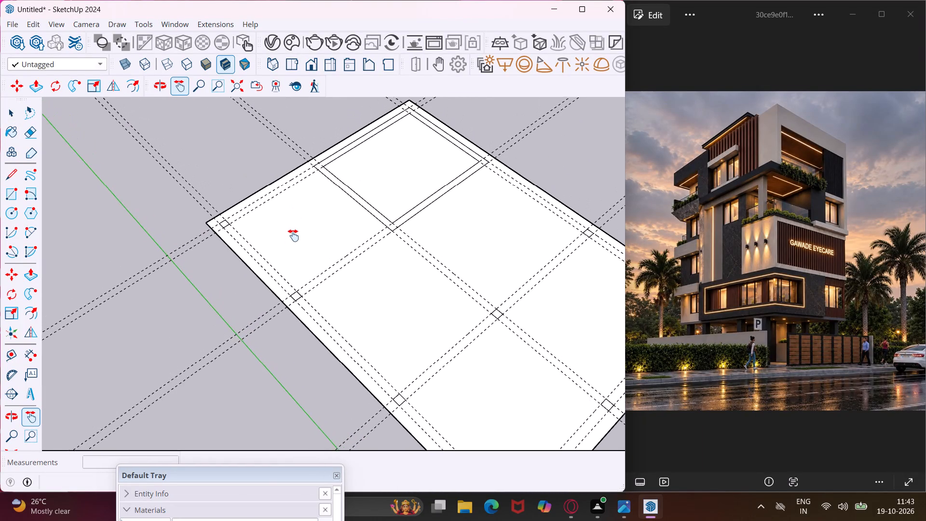
drag(293, 235, 290, 247)
key(Escape)
key(space)
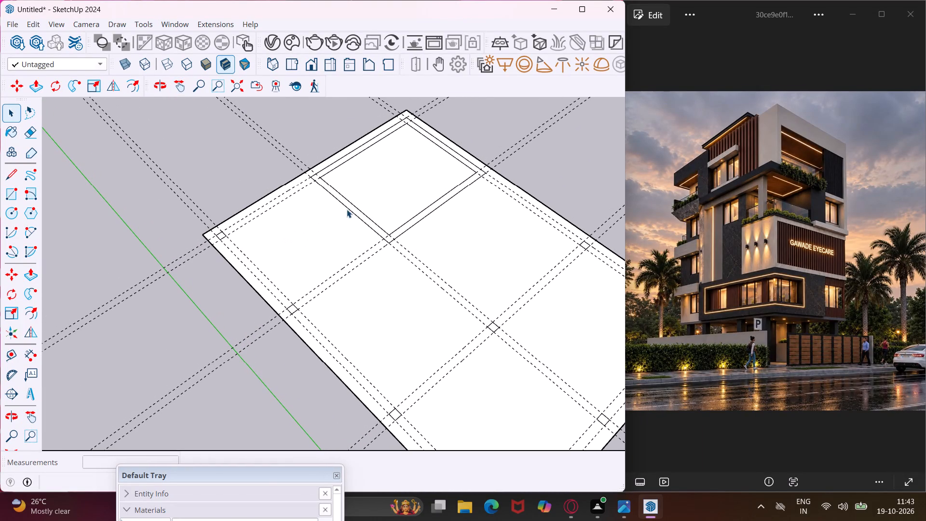
scroll(355, 210, up, 2)
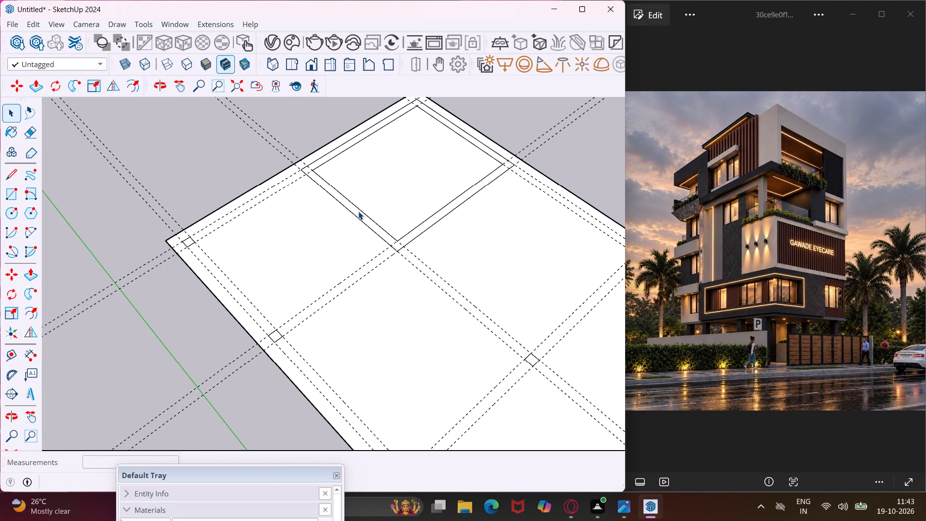
click(358, 213)
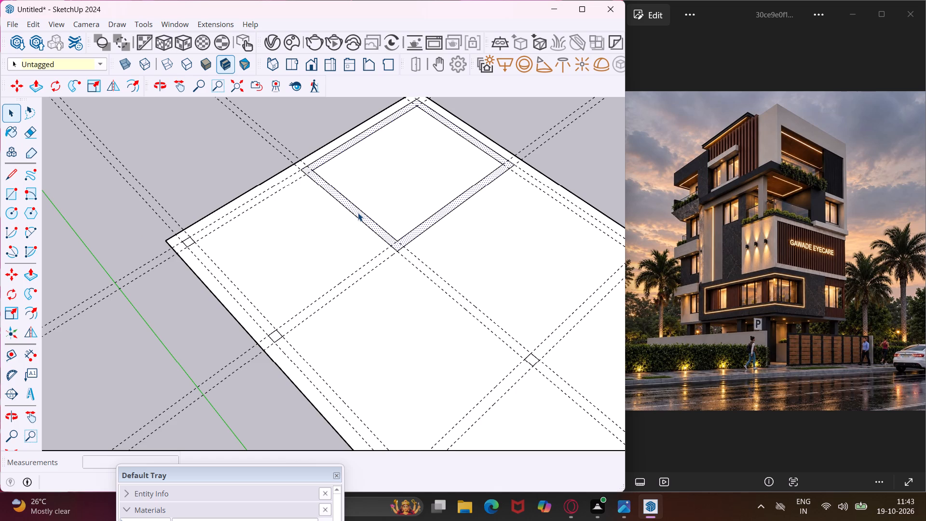
key(p)
click(358, 213)
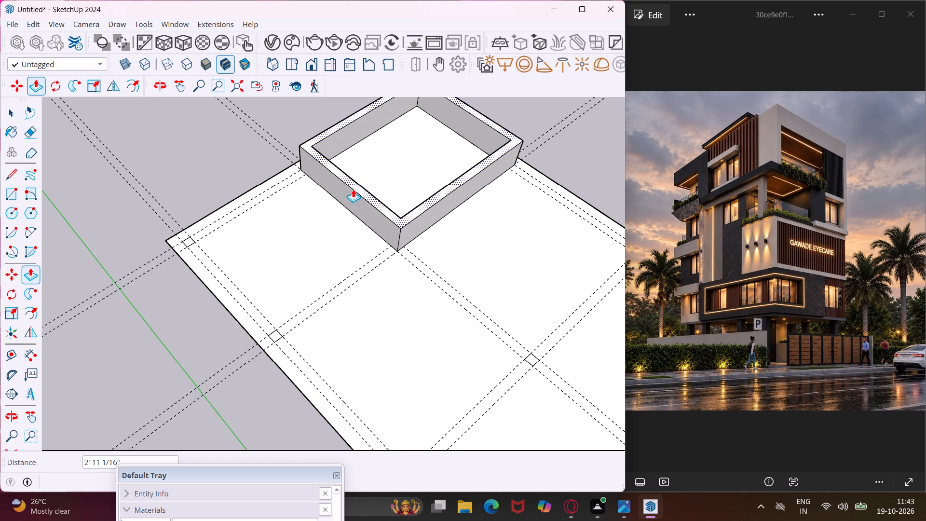
text(10')
key(Return)
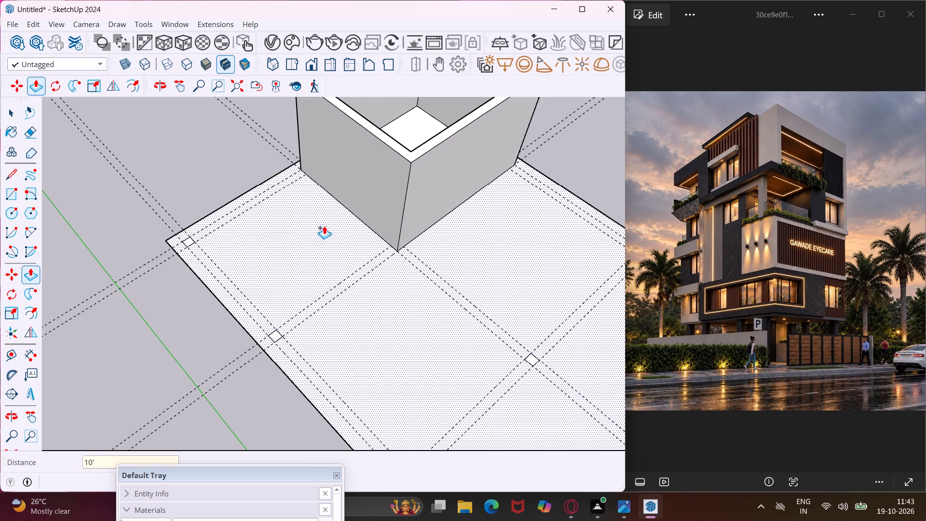
scroll(186, 237, up, 4)
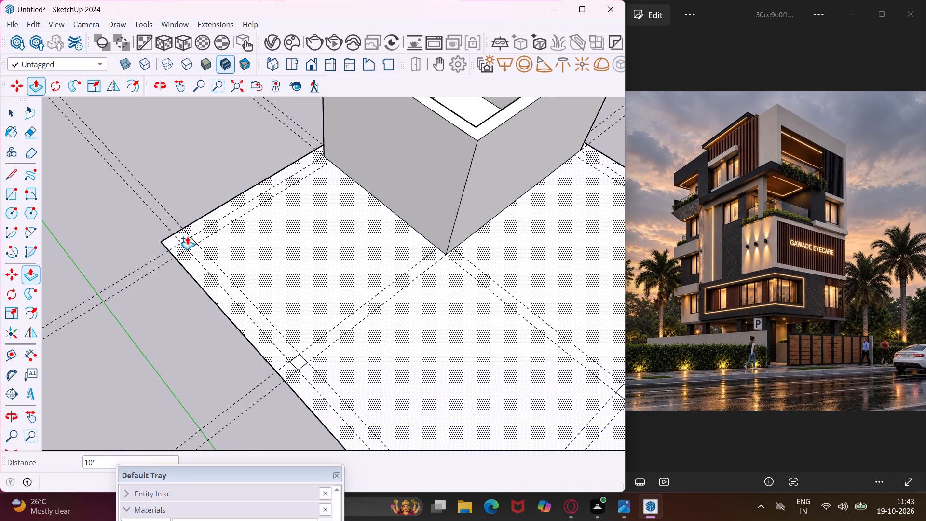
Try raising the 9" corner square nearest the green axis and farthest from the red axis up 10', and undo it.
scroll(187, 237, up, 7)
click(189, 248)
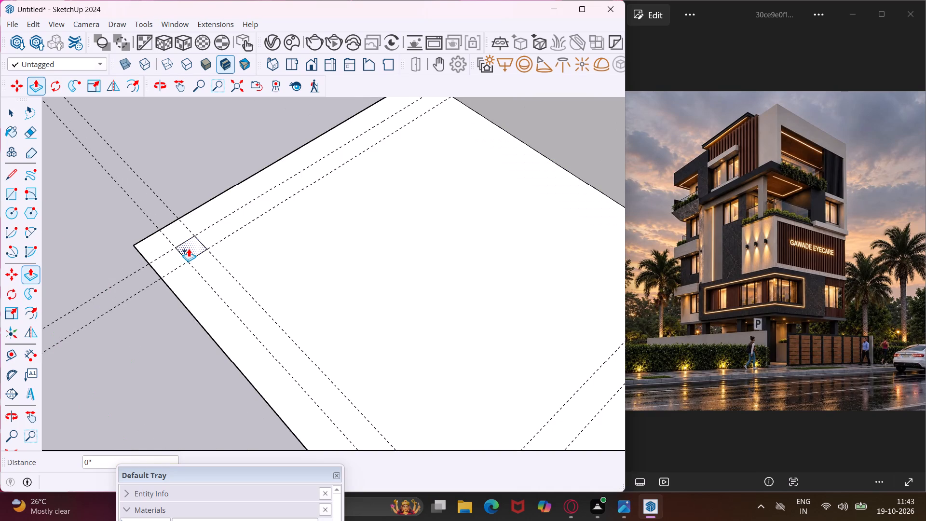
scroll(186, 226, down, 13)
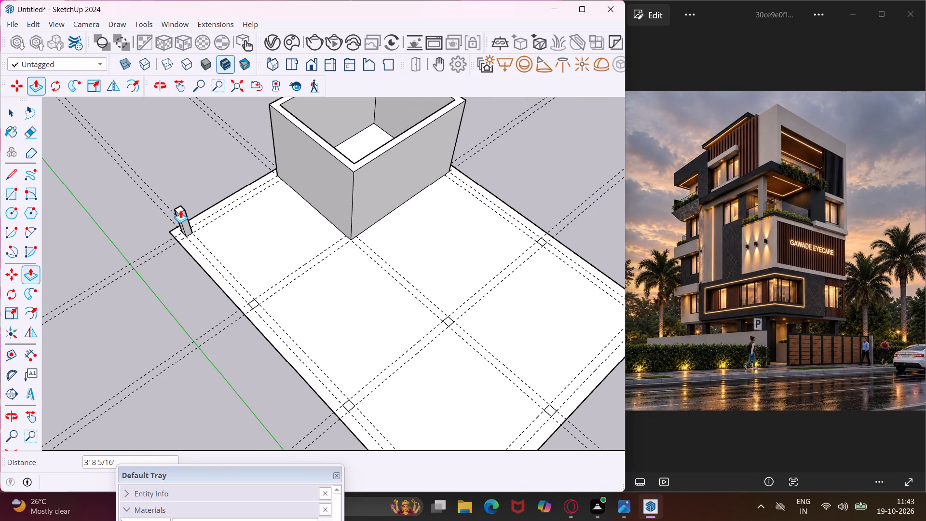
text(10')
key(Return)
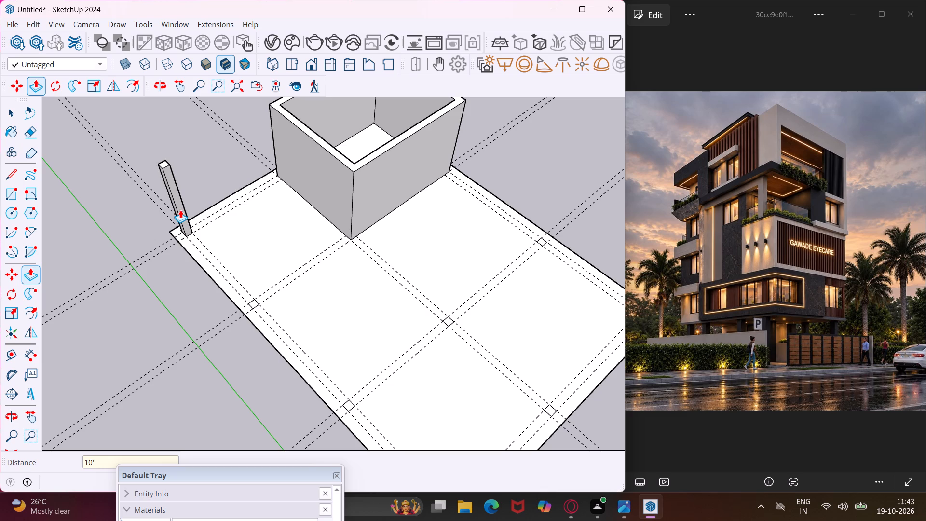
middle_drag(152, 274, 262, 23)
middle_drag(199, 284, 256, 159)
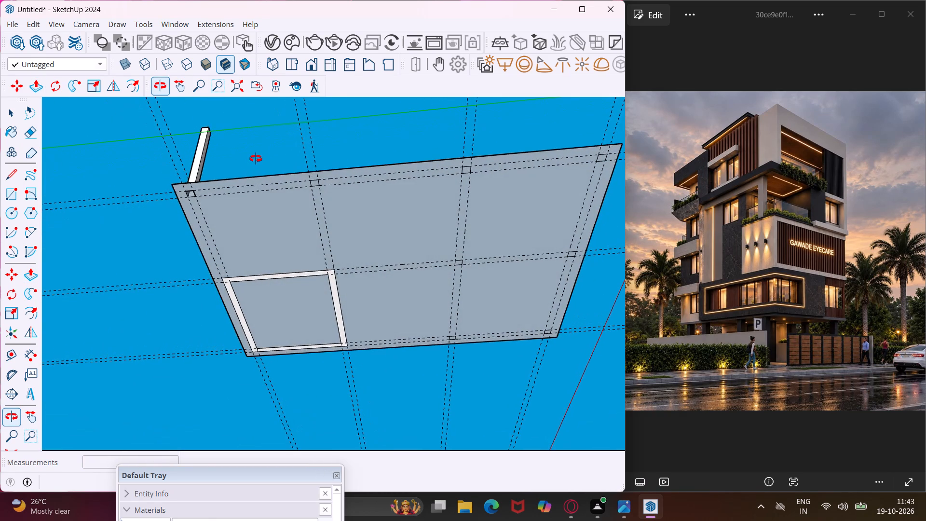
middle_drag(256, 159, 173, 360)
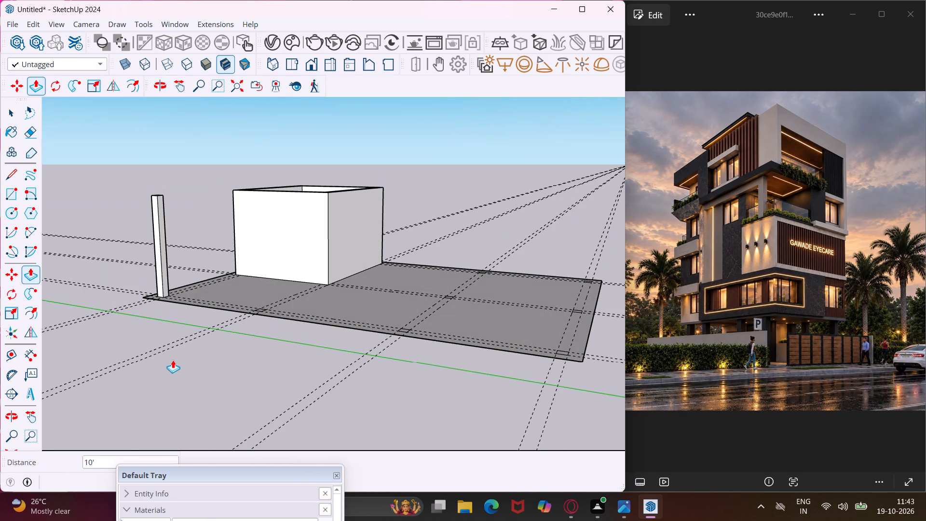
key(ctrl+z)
Push/Pull the second 9" square from the far corner, along the 40' edge nearest the green axis, up 10'.
scroll(160, 299, up, 8)
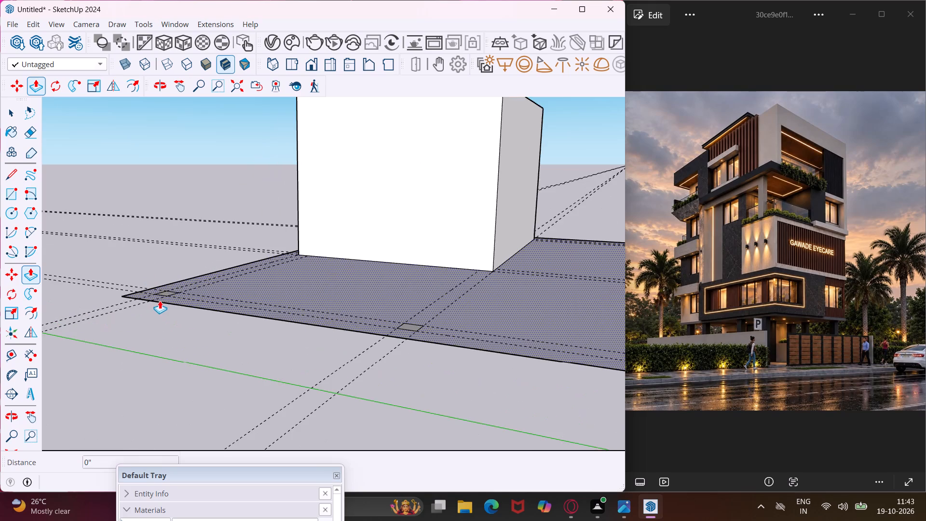
middle_drag(159, 302, 143, 353)
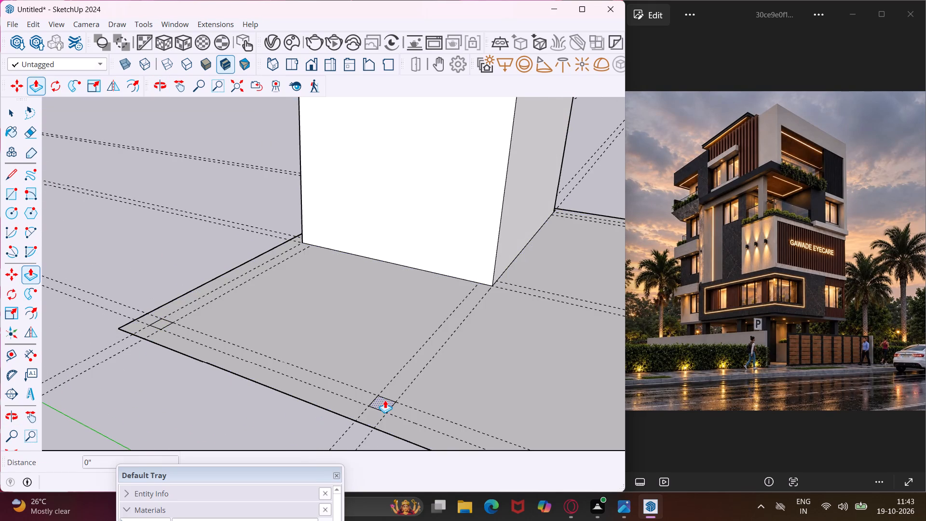
click(384, 400)
middle_drag(381, 274, 425, 56)
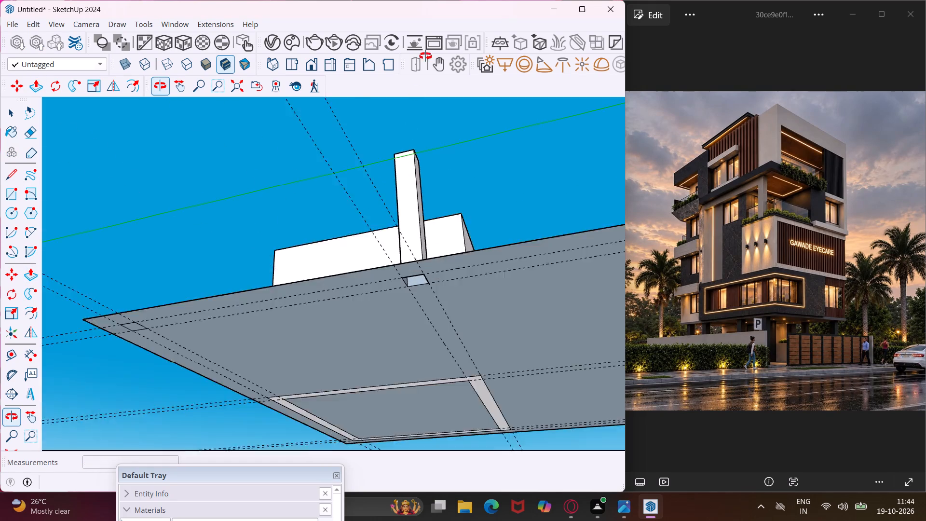
middle_drag(425, 56, 426, 70)
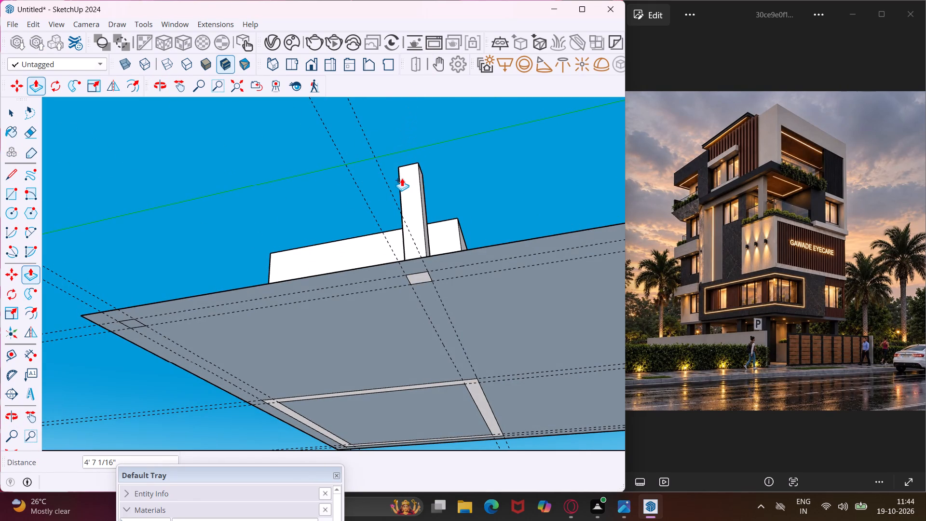
text(10')
key(Return)
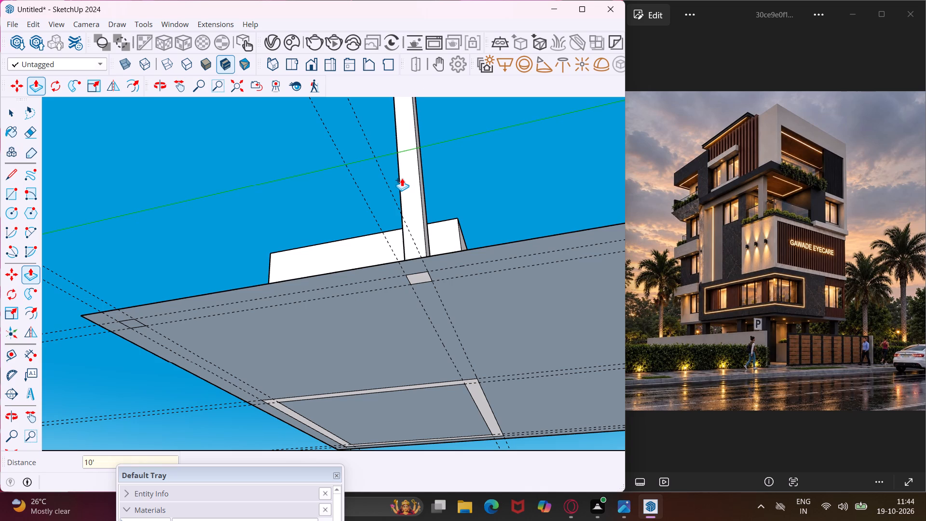
Push/Pull the 9" square at the far corner of that same 40' edge up 10', matching the adjacent column's height.
middle_drag(400, 183, 524, 317)
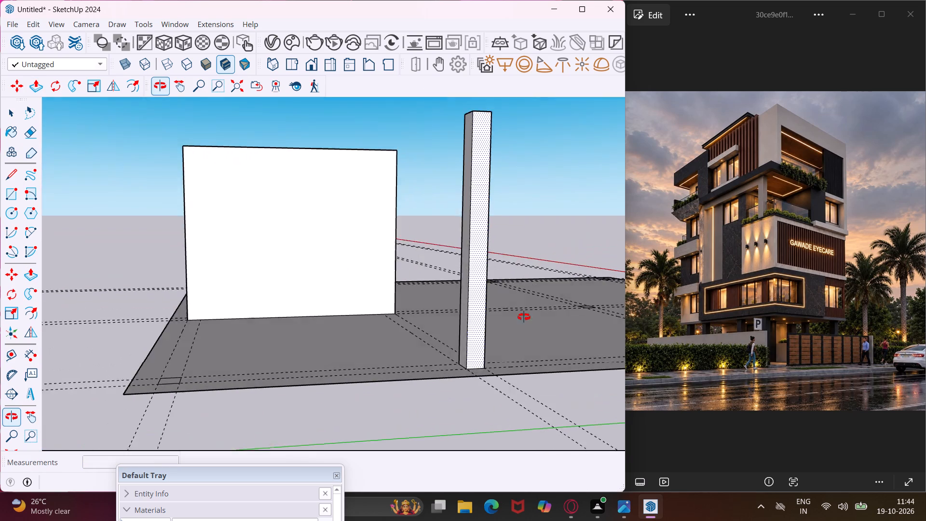
middle_drag(524, 317, 574, 371)
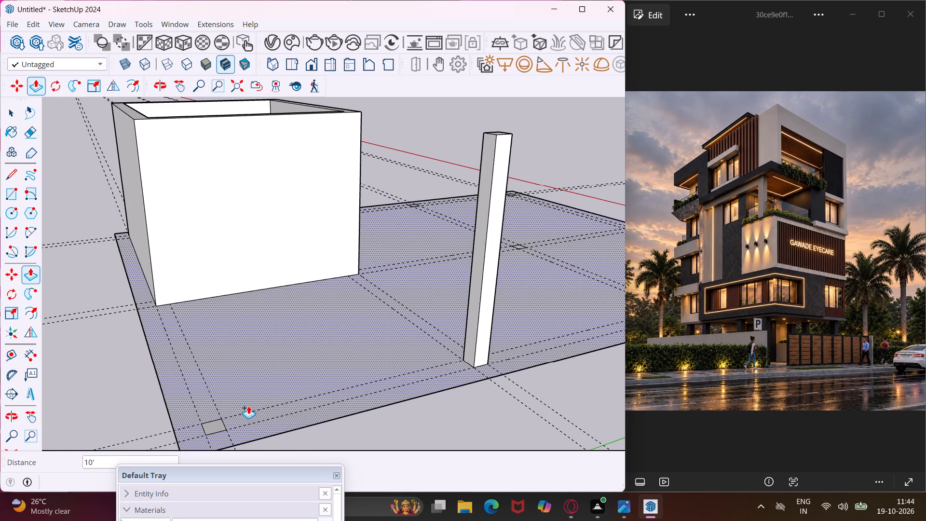
click(216, 421)
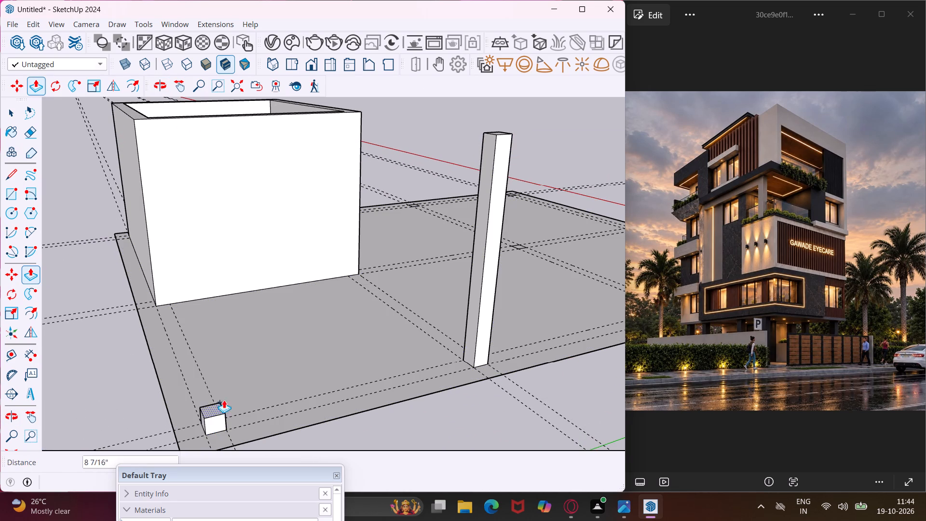
click(491, 135)
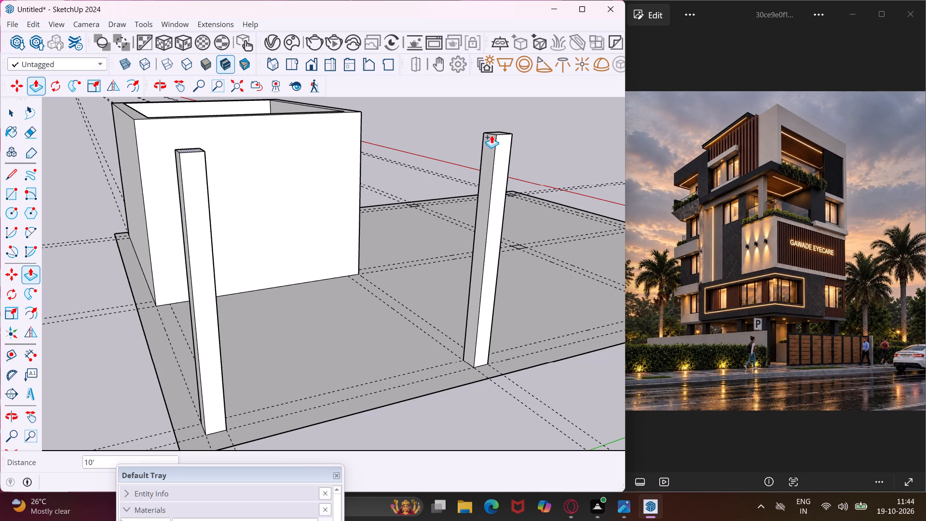
Push/Pull the third 9" square from the far corner along the green-axis edge up 10', level with the existing columns.
scroll(445, 145, down, 5)
middle_drag(392, 298, 396, 87)
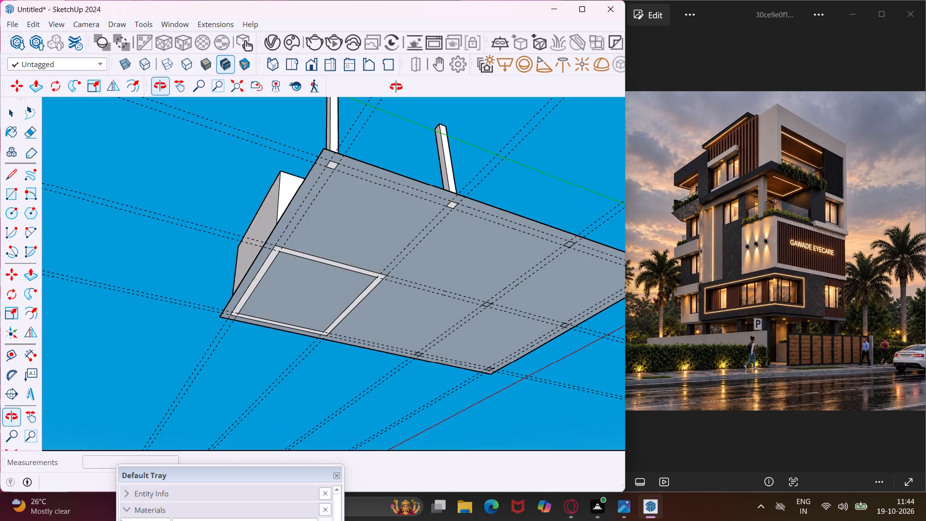
middle_drag(396, 87, 119, 315)
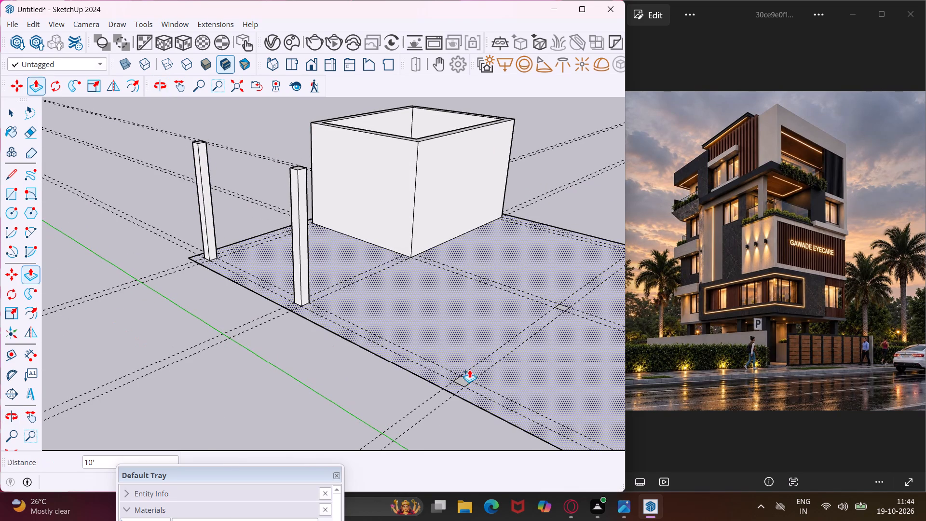
scroll(464, 378, up, 3)
click(462, 381)
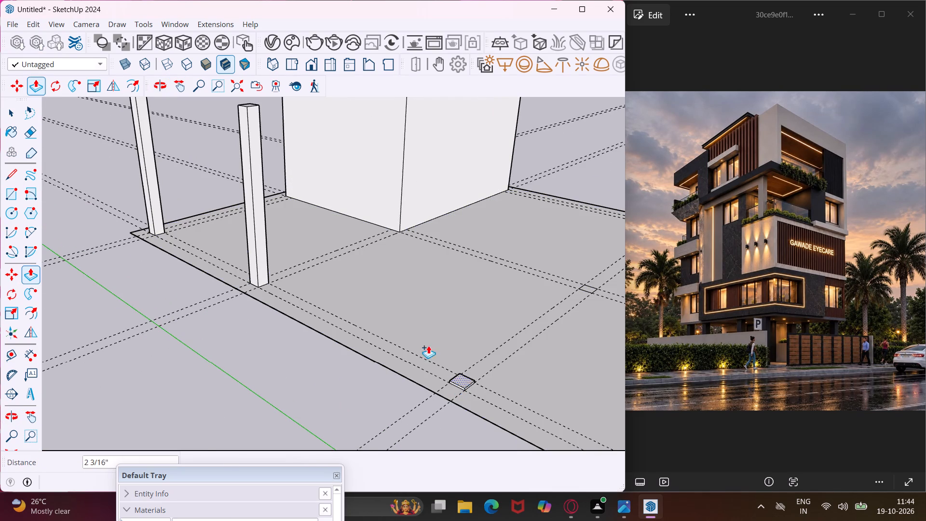
scroll(346, 289, down, 3)
click(279, 157)
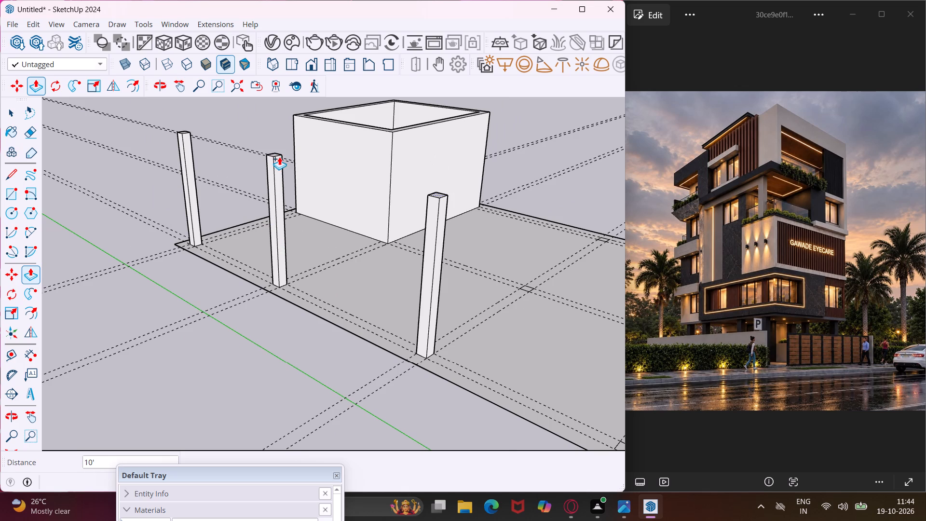
Push/Pull the 9" square at the base corner nearest the origin up 10', matching the neighbouring column.
scroll(265, 166, down, 4)
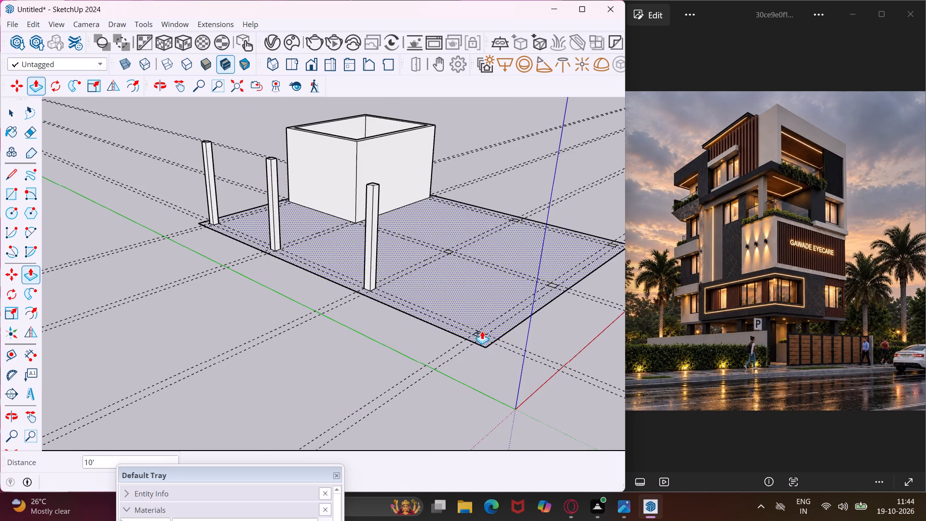
scroll(481, 329, up, 12)
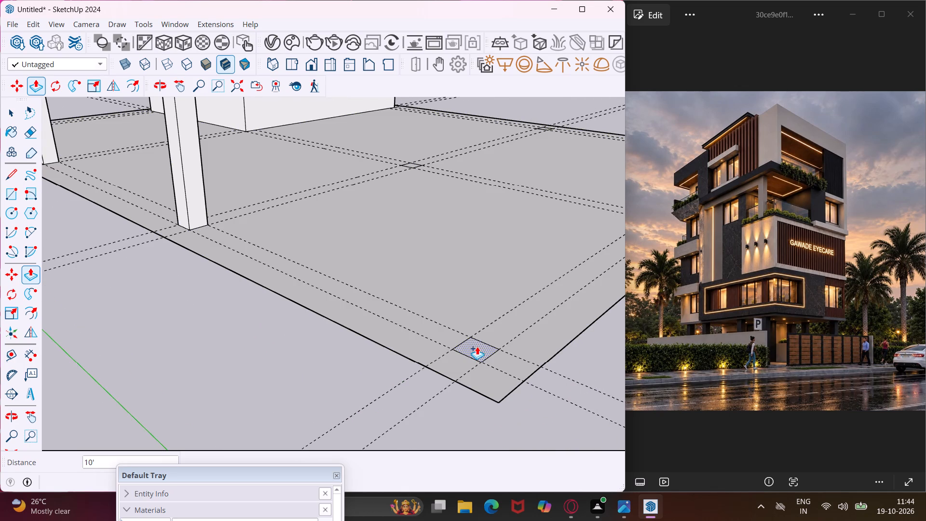
click(477, 346)
scroll(413, 300, down, 5)
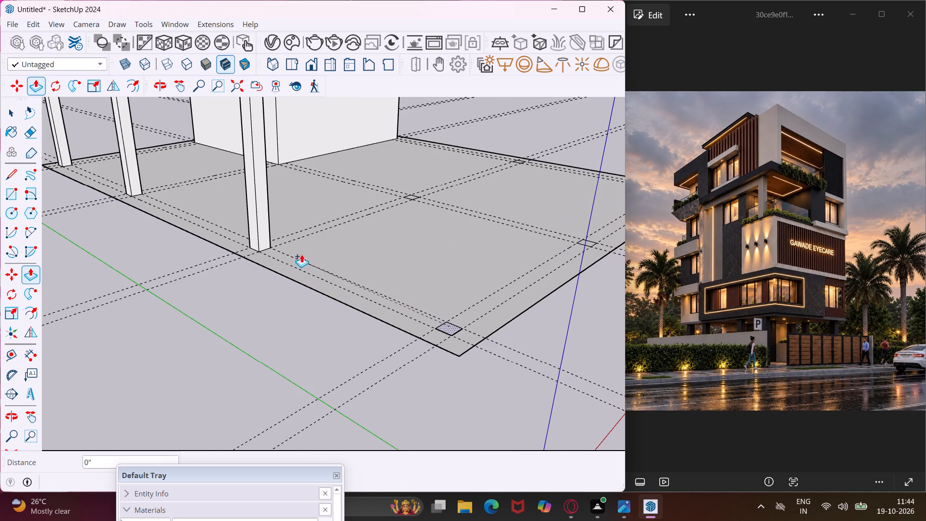
scroll(301, 252, down, 7)
click(278, 150)
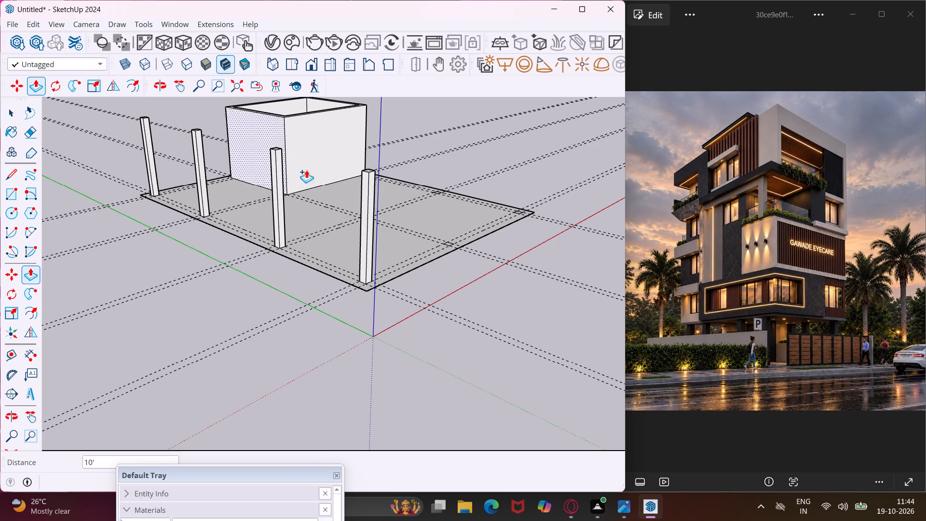
Push/Pull the interior 9" square on the middle guides, one row in from the red-axis edge, up 10' to column height.
middle_drag(434, 271, 220, 315)
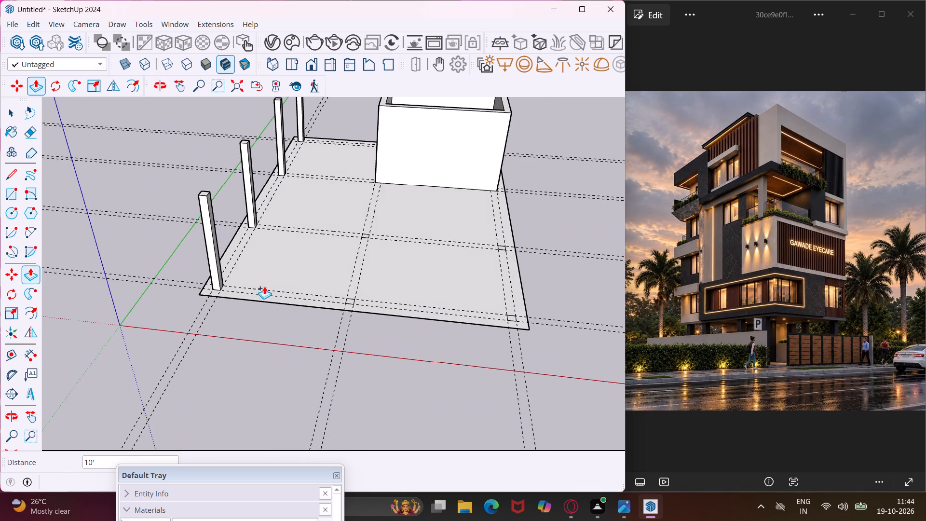
scroll(361, 229, up, 11)
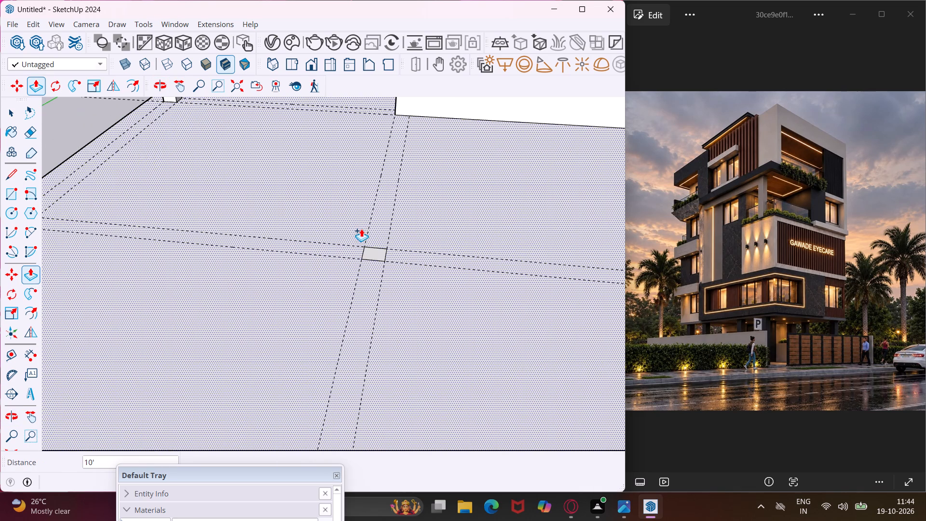
click(377, 254)
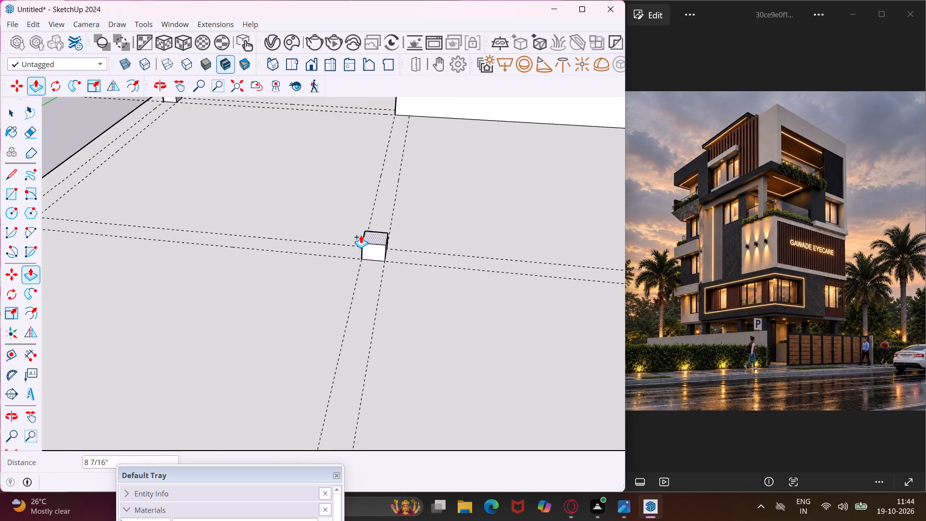
scroll(361, 235, down, 7)
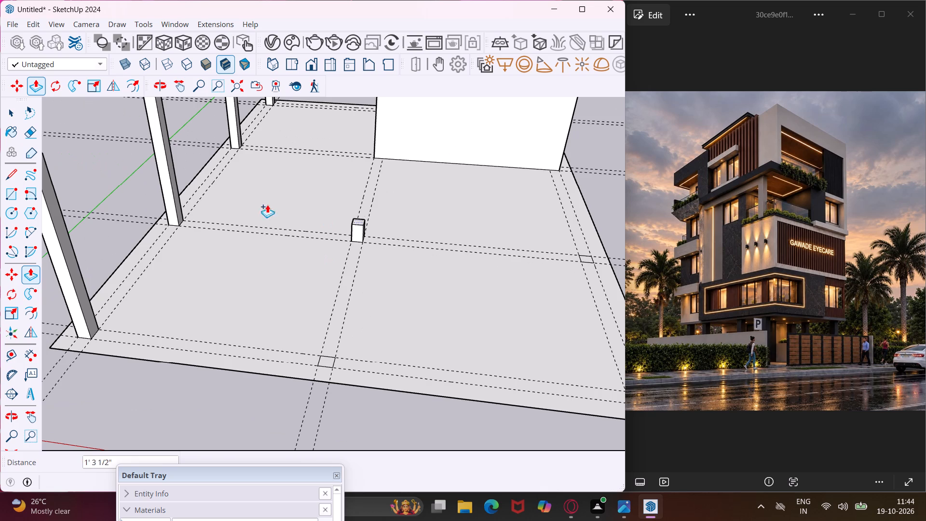
scroll(209, 168, down, 4)
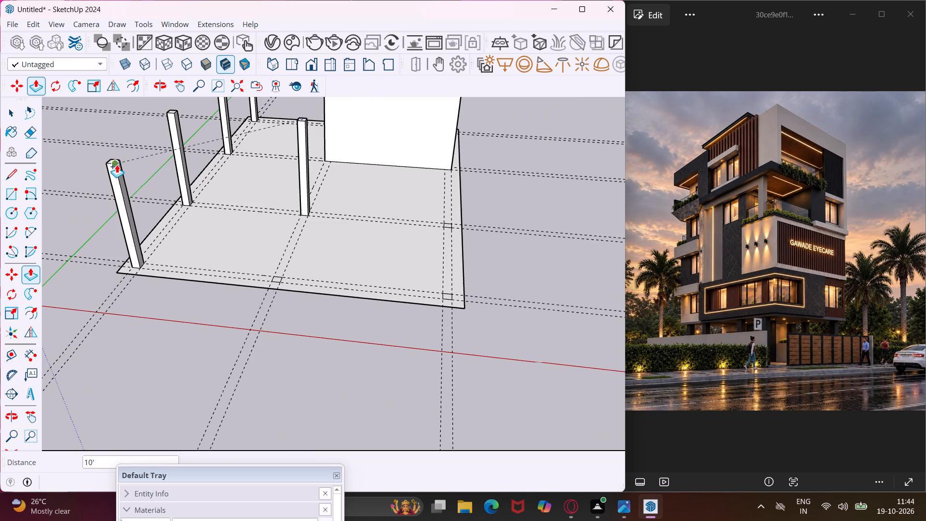
click(117, 165)
Push/Pull the middle 9" square along the 30' edge nearest the red axis up 10', level with the origin-corner column.
scroll(277, 277, up, 2)
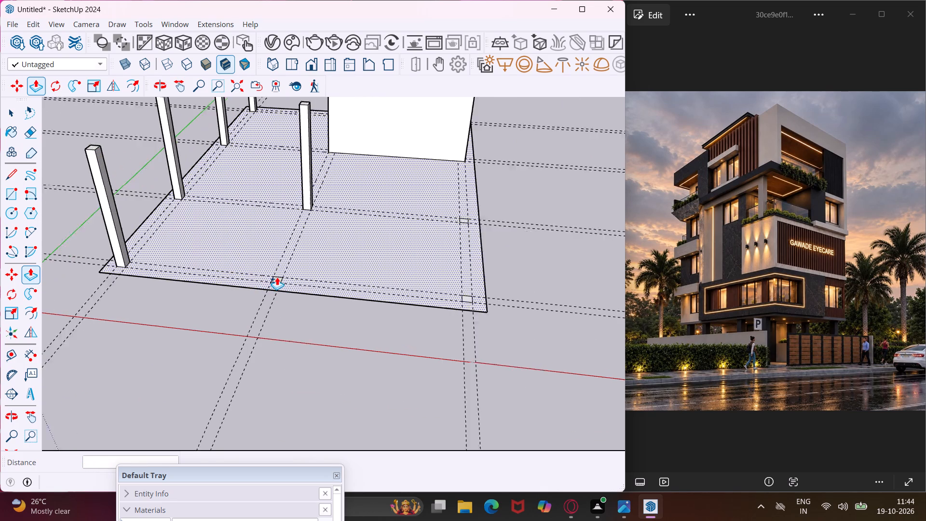
scroll(277, 277, up, 10)
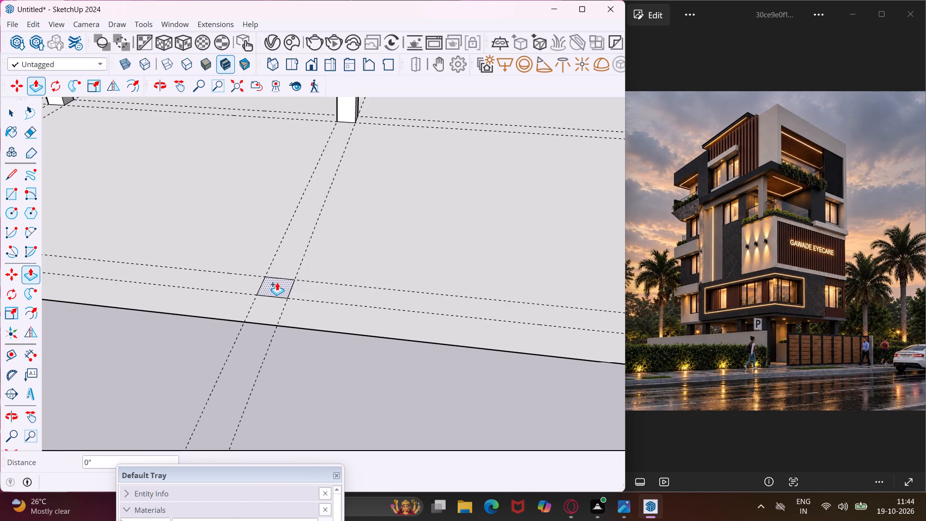
click(277, 282)
scroll(251, 262, down, 15)
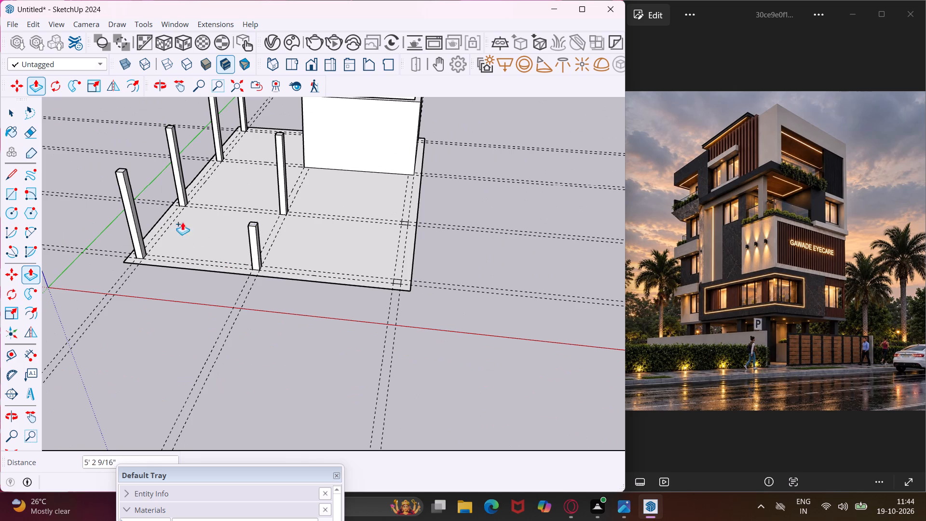
click(122, 167)
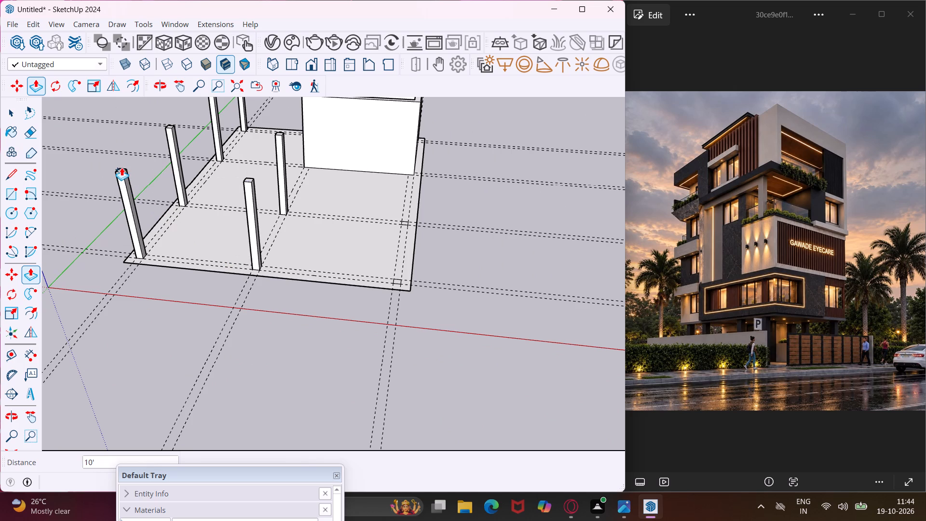
Push/Pull the 9" square at the red-axis-side corner farthest from the green axis up 10', matching the middle column.
scroll(396, 278, up, 3)
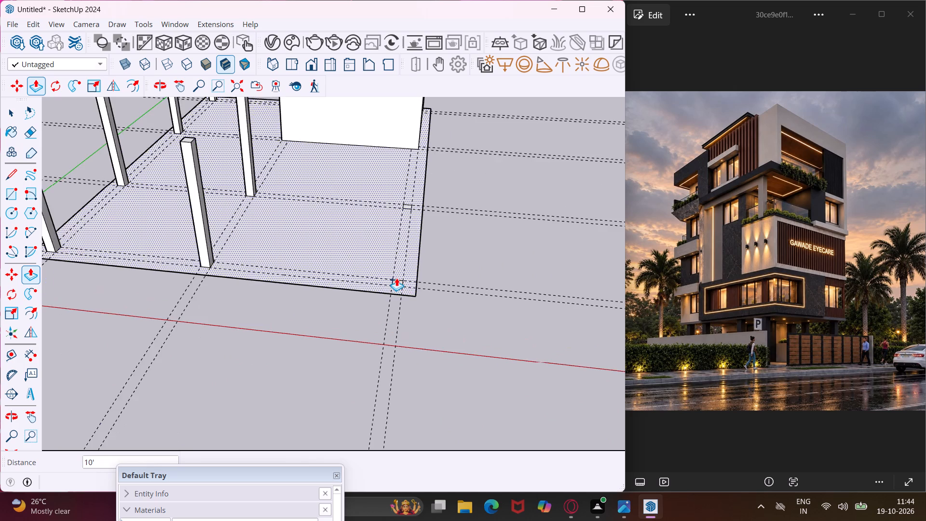
scroll(396, 278, up, 13)
click(400, 293)
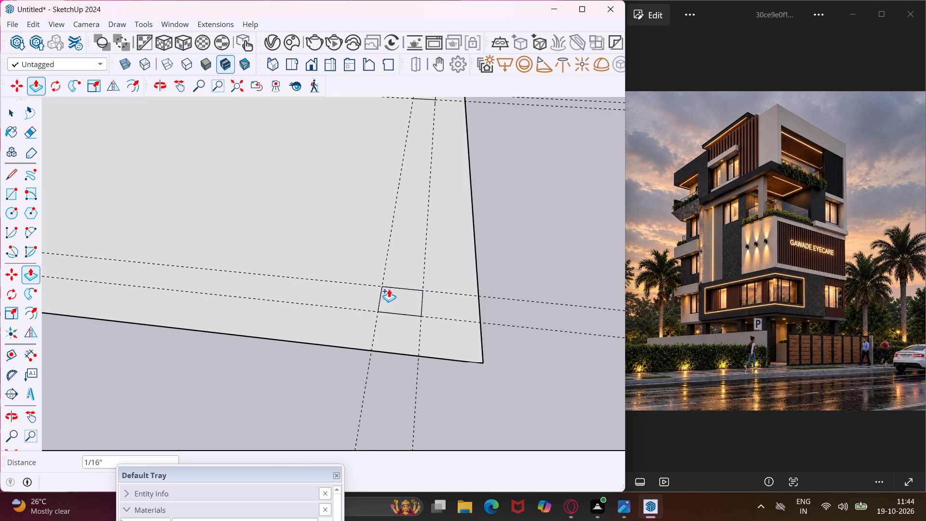
scroll(334, 254, down, 10)
scroll(245, 251, down, 5)
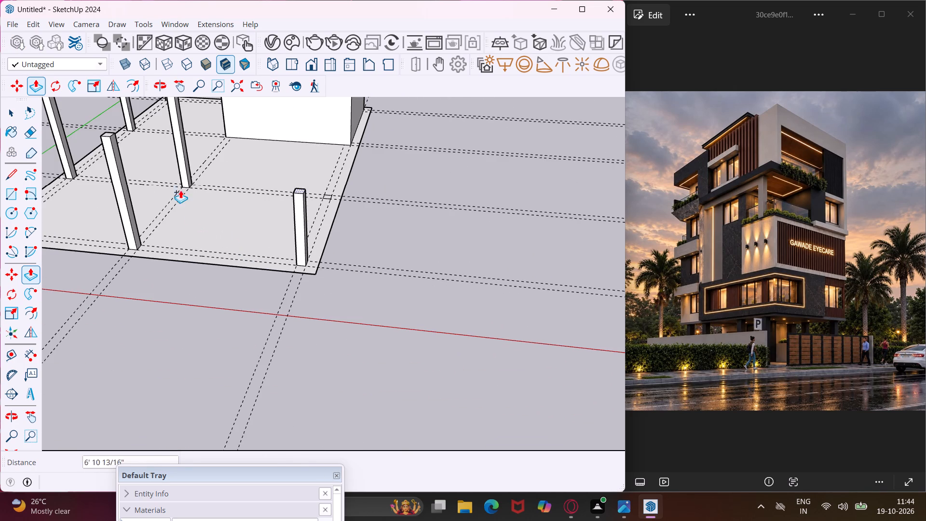
click(112, 137)
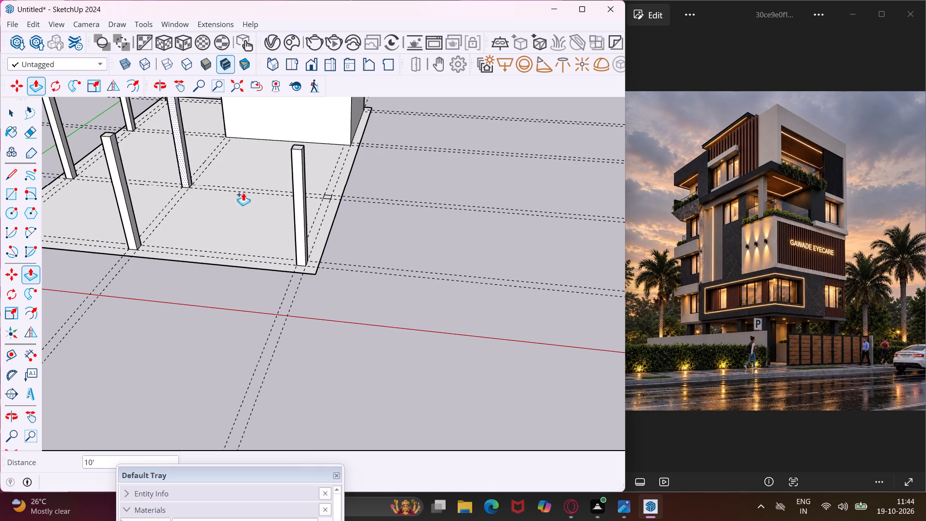
Push/Pull the 9" square between the corner column and walled room, on the edge farthest from the green axis, up 10'.
middle_drag(365, 191, 331, 237)
scroll(335, 201, up, 13)
click(322, 207)
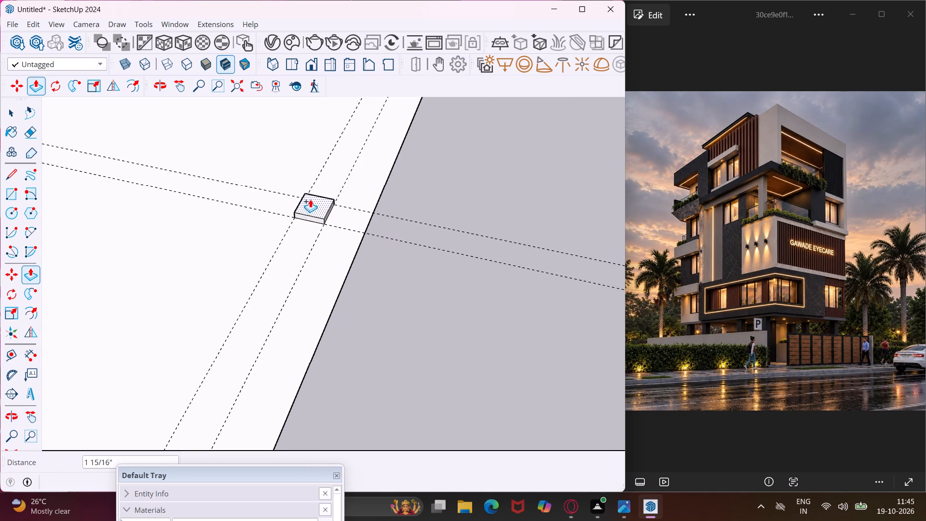
scroll(307, 196, down, 11)
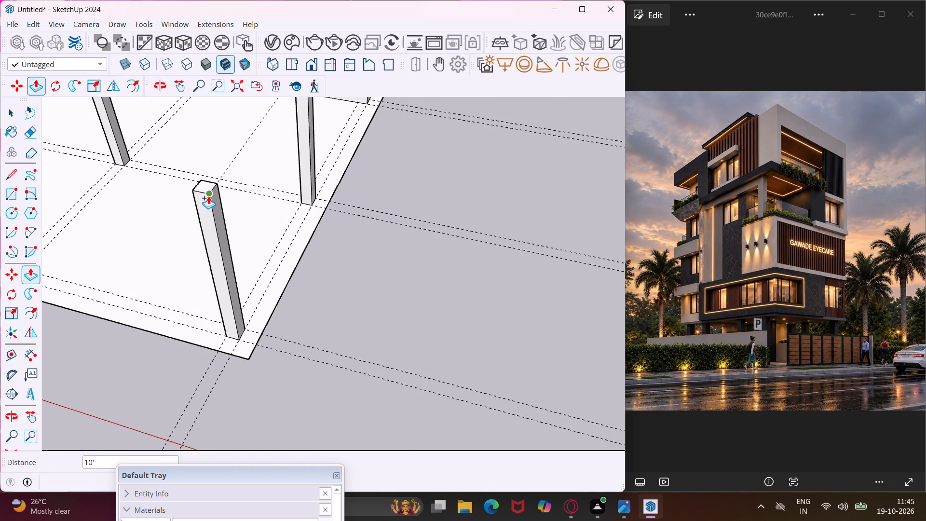
click(208, 196)
key(Escape)
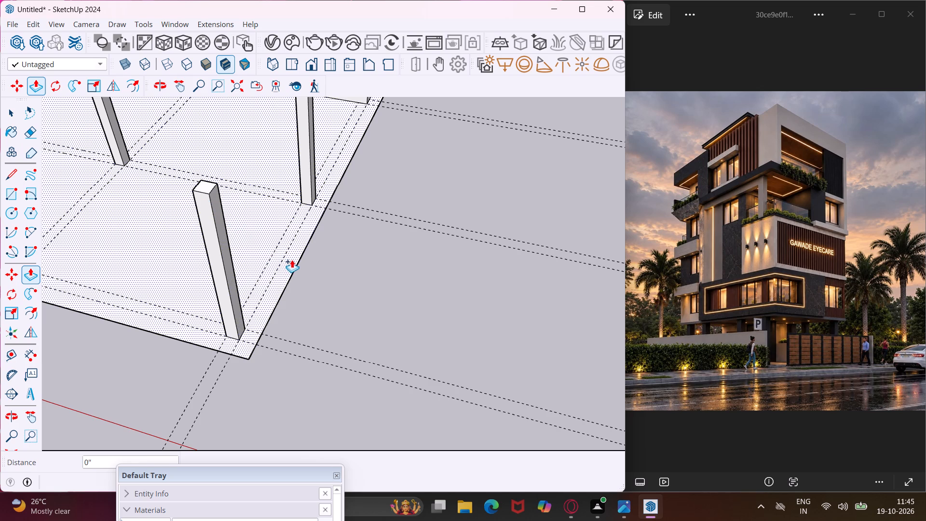
key(space)
Draw a vertical 28' by 1' rotated rectangle from the walled room's outermost top corner to the far green-axis-side corner column's top.
middle_drag(298, 263, 411, 209)
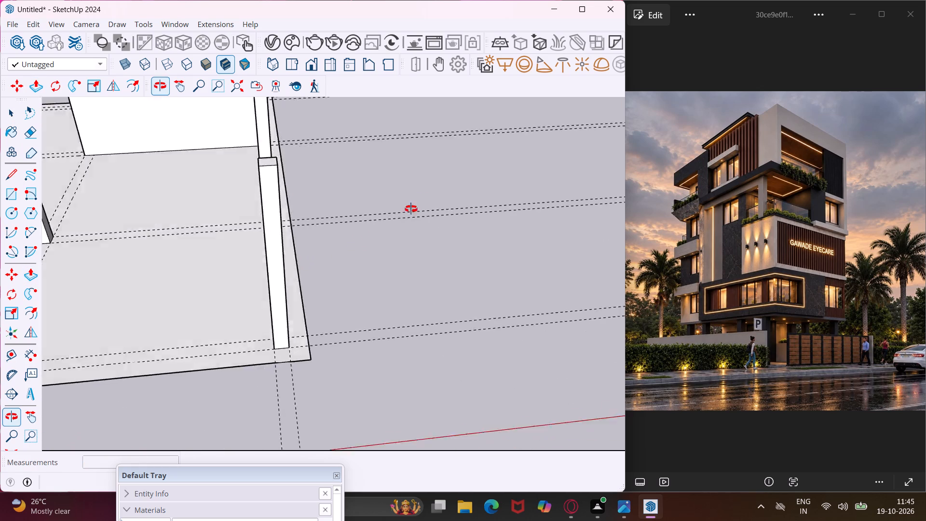
middle_drag(411, 209, 449, 174)
scroll(436, 190, down, 9)
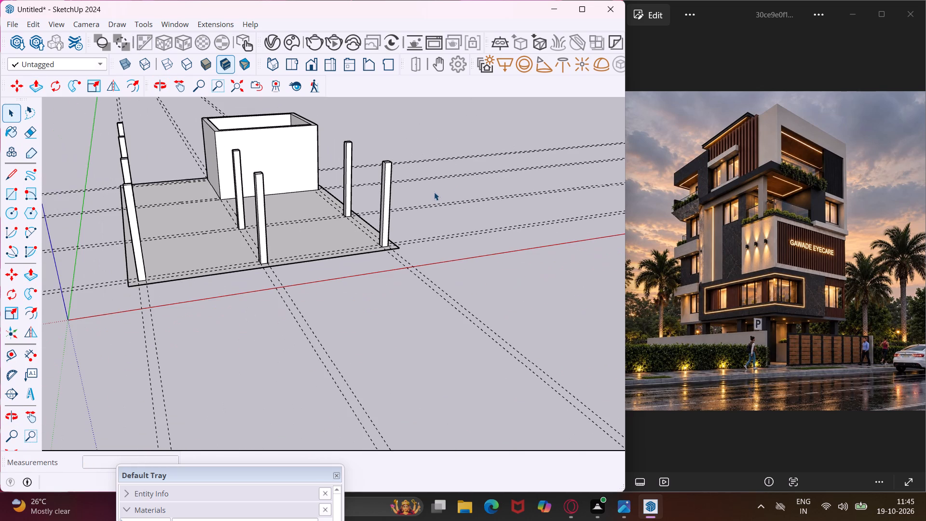
middle_drag(430, 175, 56, 275)
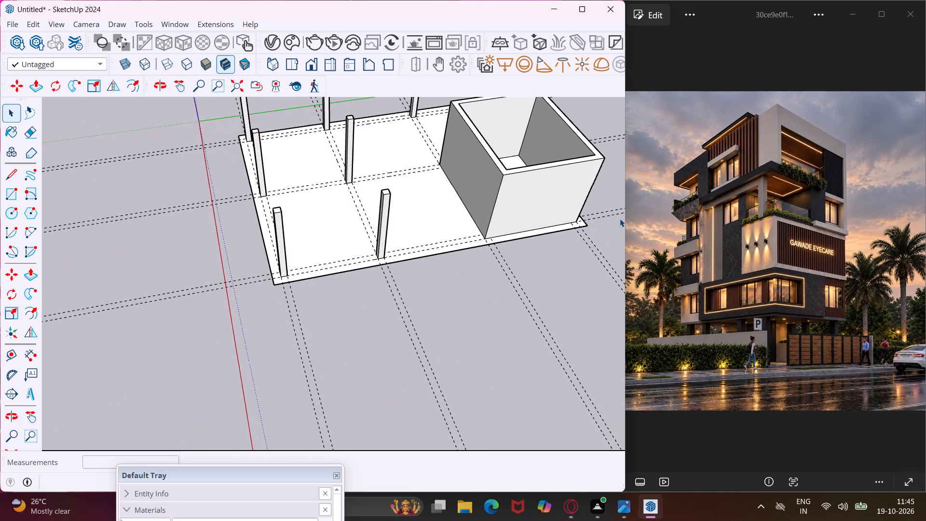
middle_drag(561, 244, 364, 227)
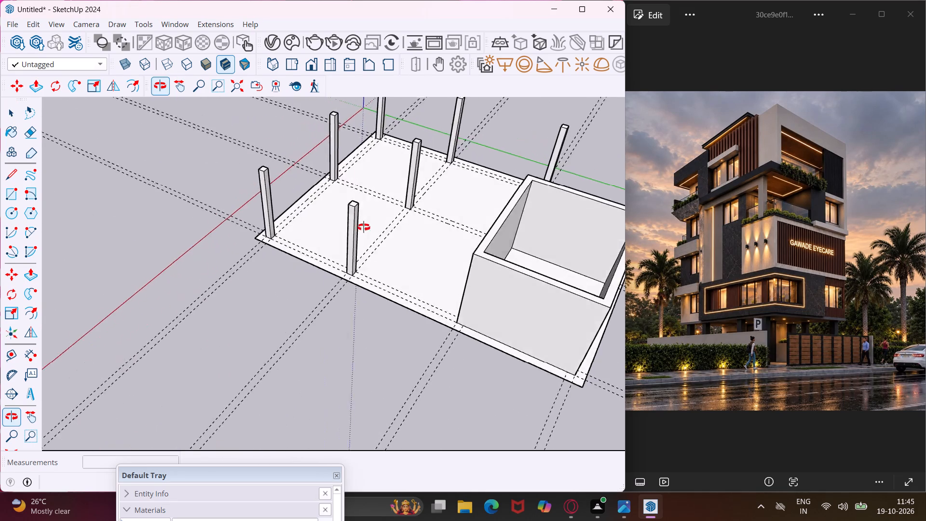
middle_drag(364, 227, 252, 189)
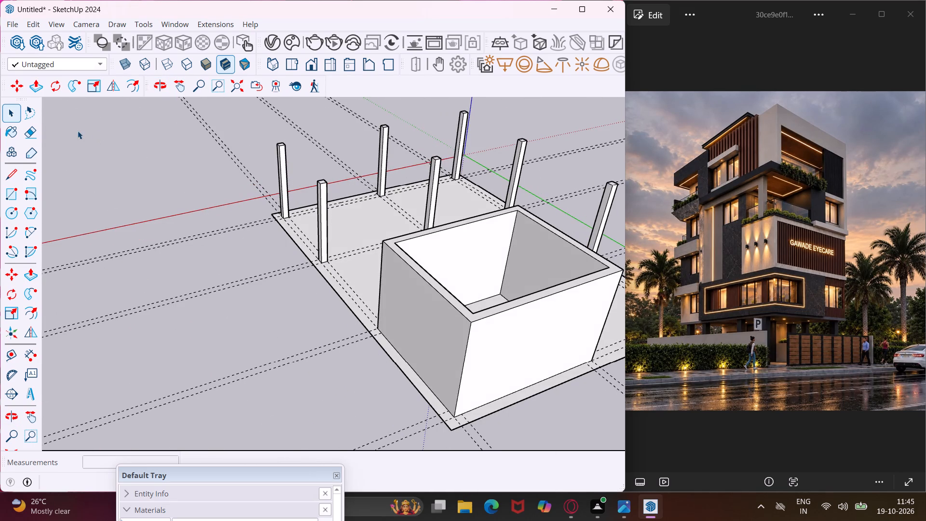
click(24, 189)
scroll(39, 188, down, 5)
scroll(293, 249, down, 4)
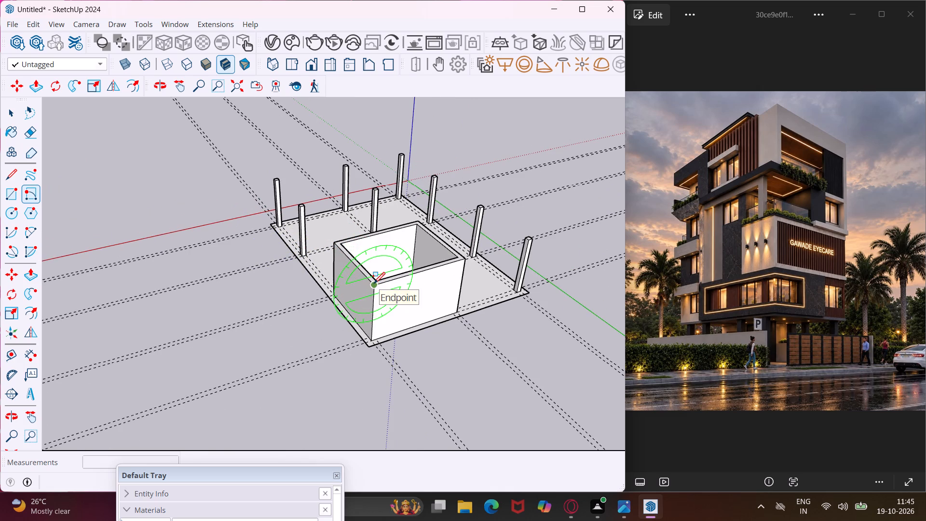
scroll(375, 283, up, 4)
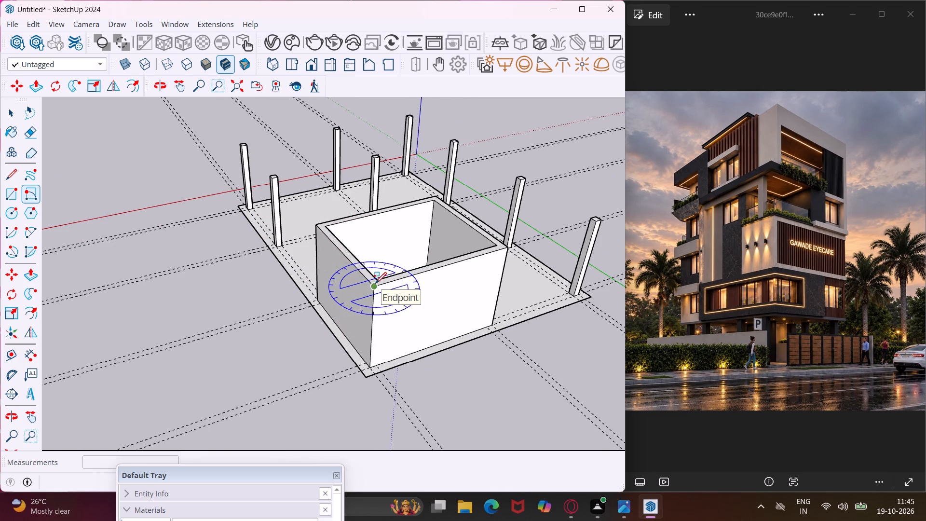
click(374, 284)
scroll(450, 263, down, 3)
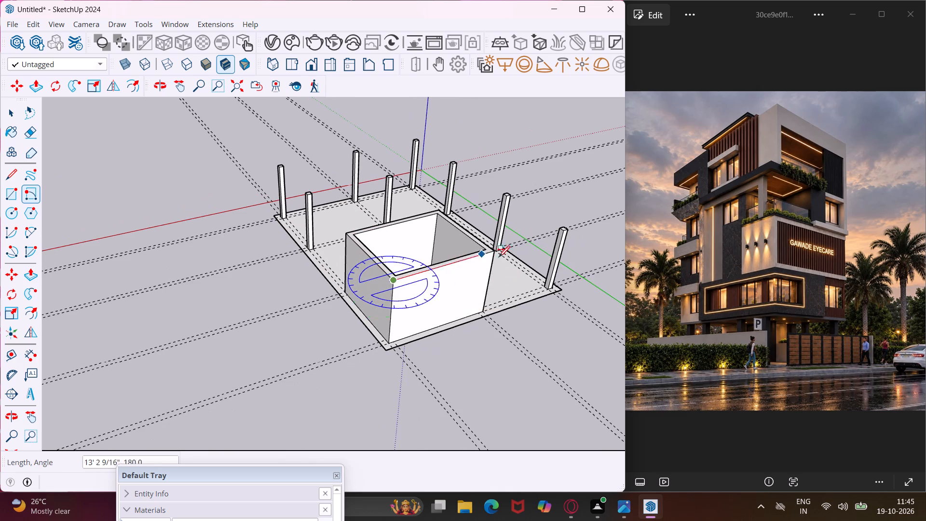
scroll(568, 230, up, 4)
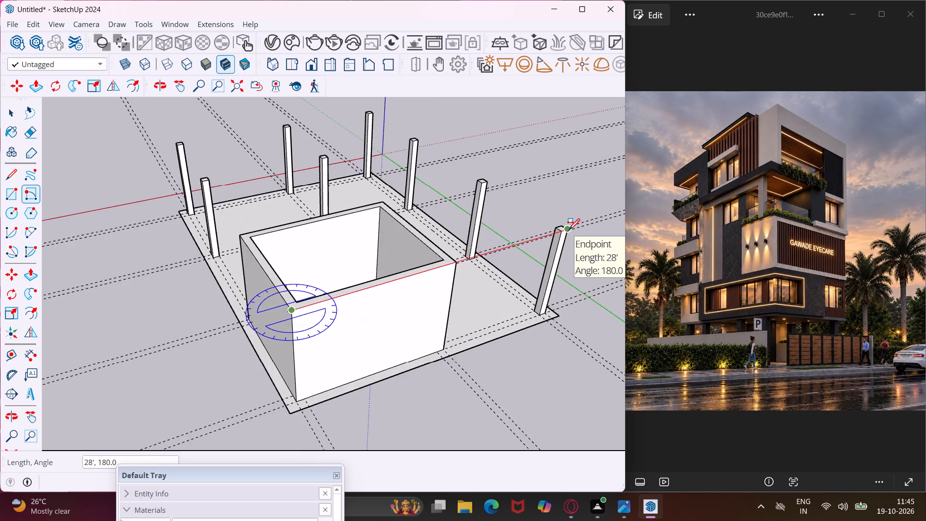
scroll(568, 230, up, 20)
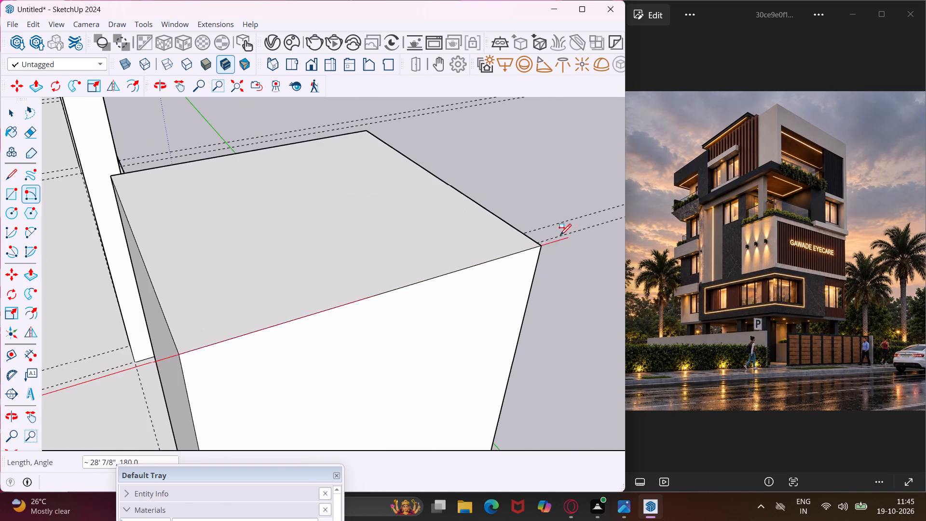
click(540, 248)
middle_drag(540, 248, 532, 247)
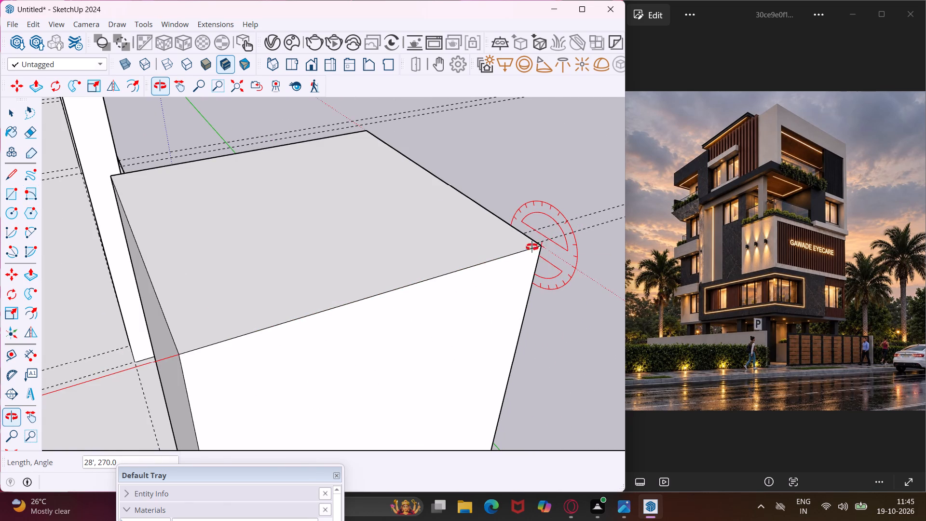
middle_drag(532, 247, 198, 146)
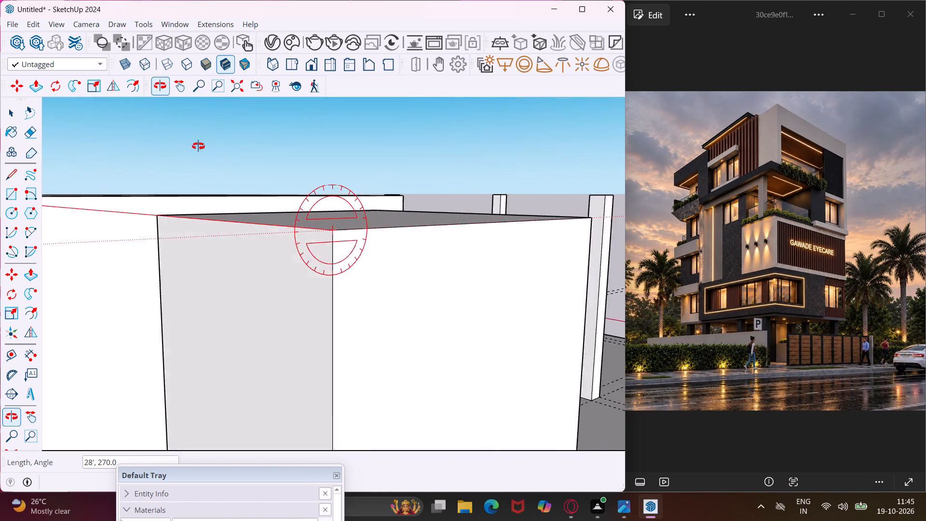
middle_drag(198, 146, 110, 137)
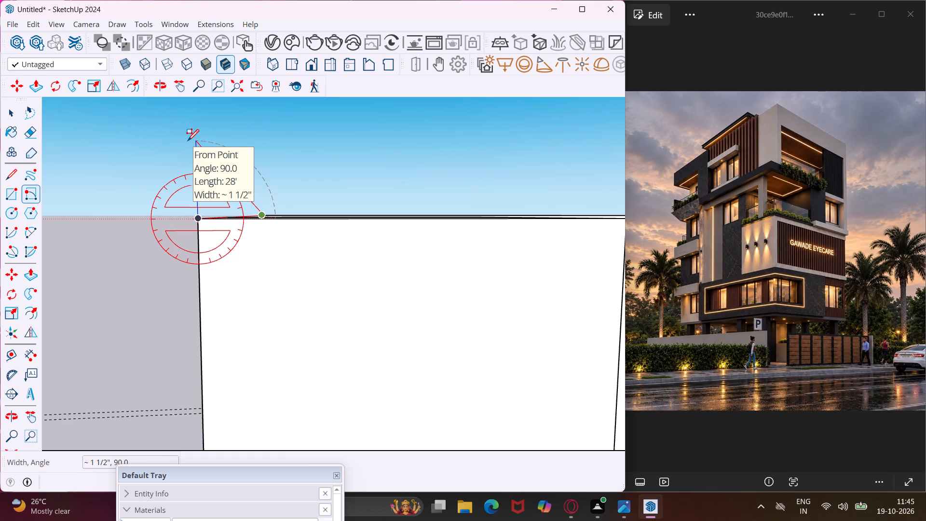
text(1')
key(Return)
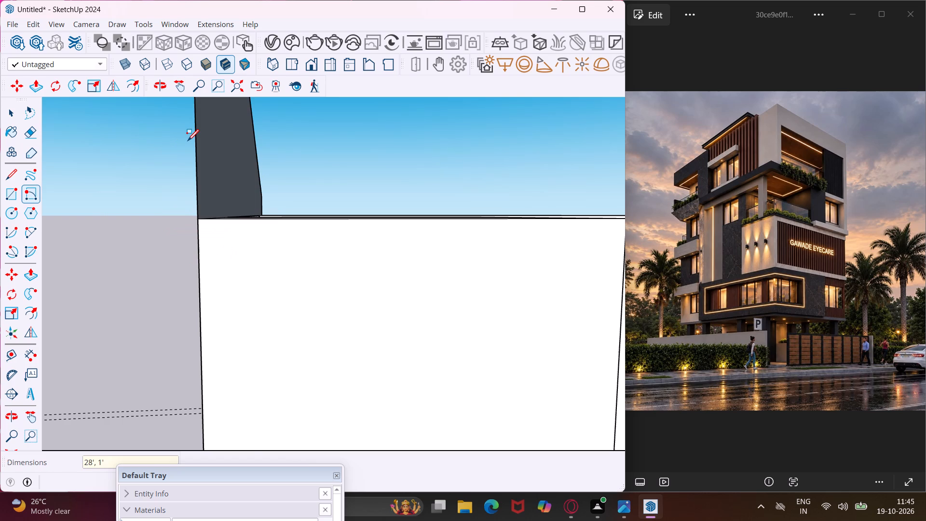
scroll(187, 140, down, 5)
middle_drag(204, 153, 84, 239)
scroll(84, 232, down, 5)
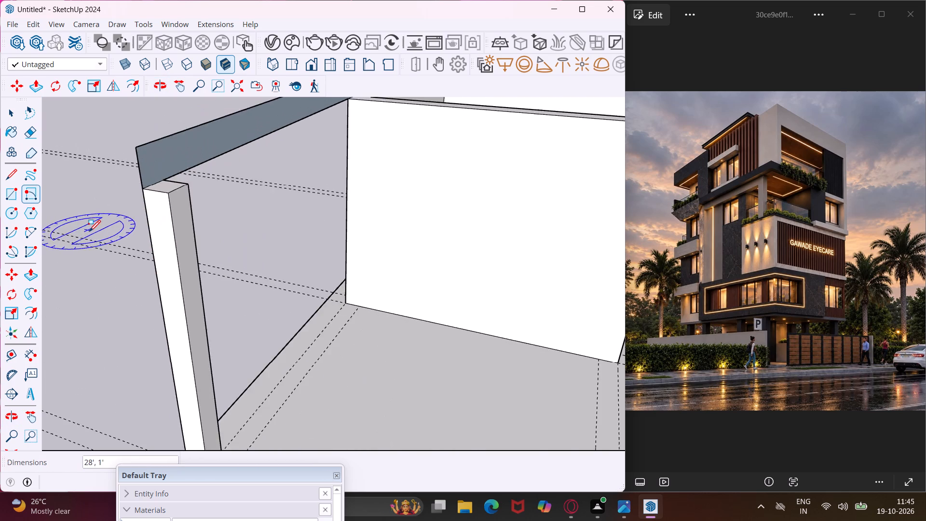
scroll(90, 230, down, 4)
key(Escape)
key(space)
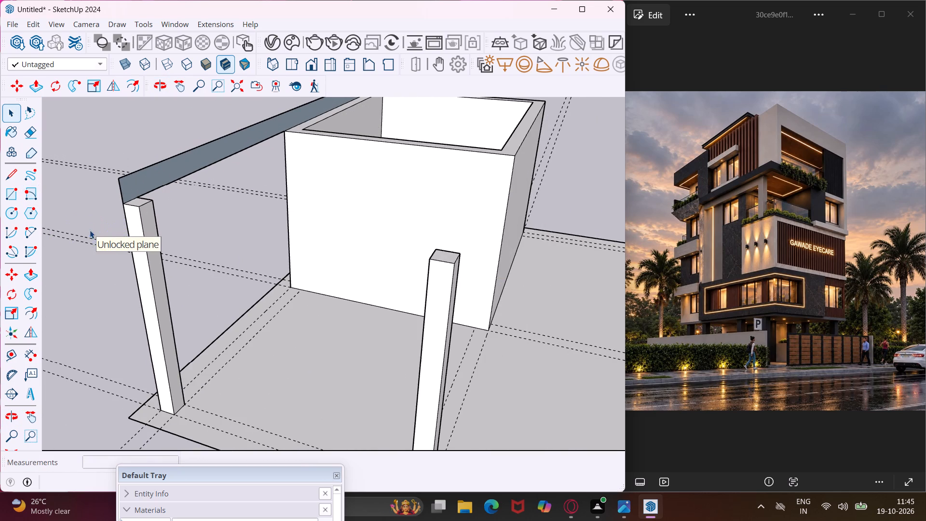
Push/Pull the 28' by 1' rectangle 38' toward the red axis to the origin-corner column, forming the slab over all columns.
click(135, 183)
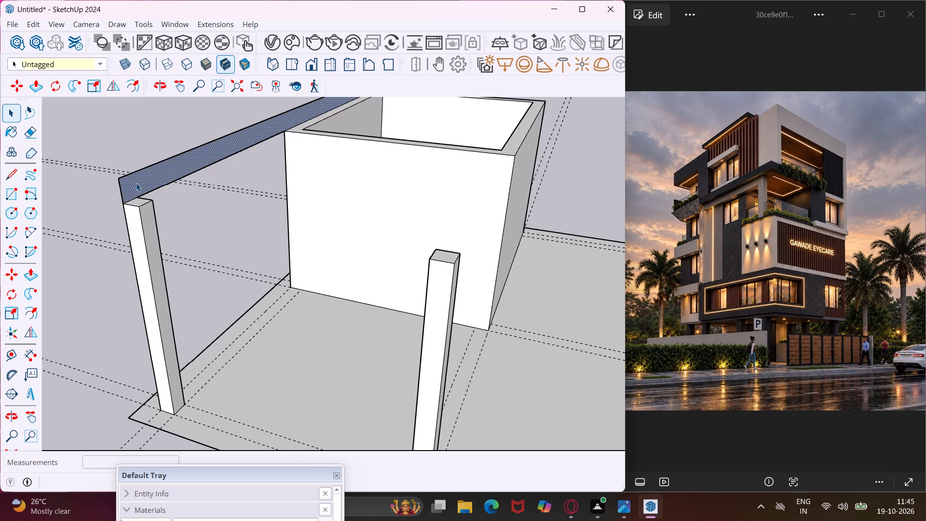
key(p)
click(136, 183)
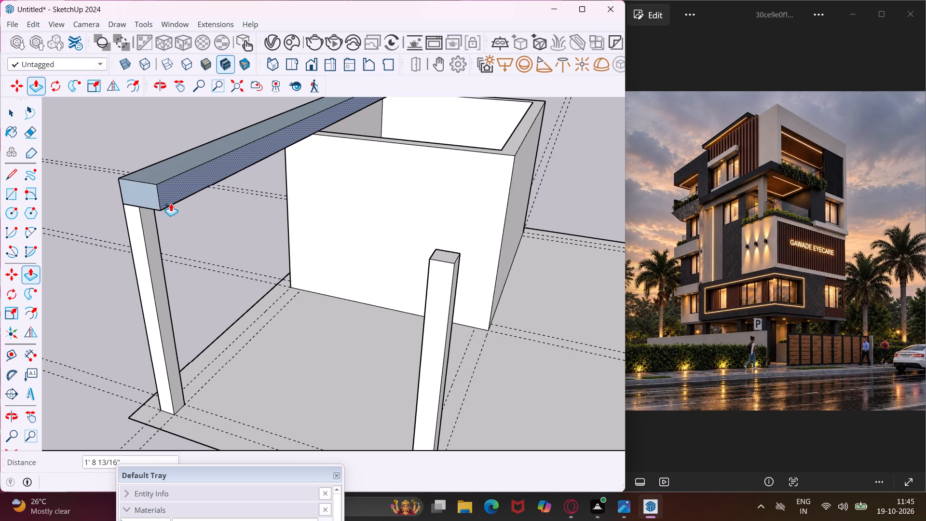
scroll(171, 203, down, 13)
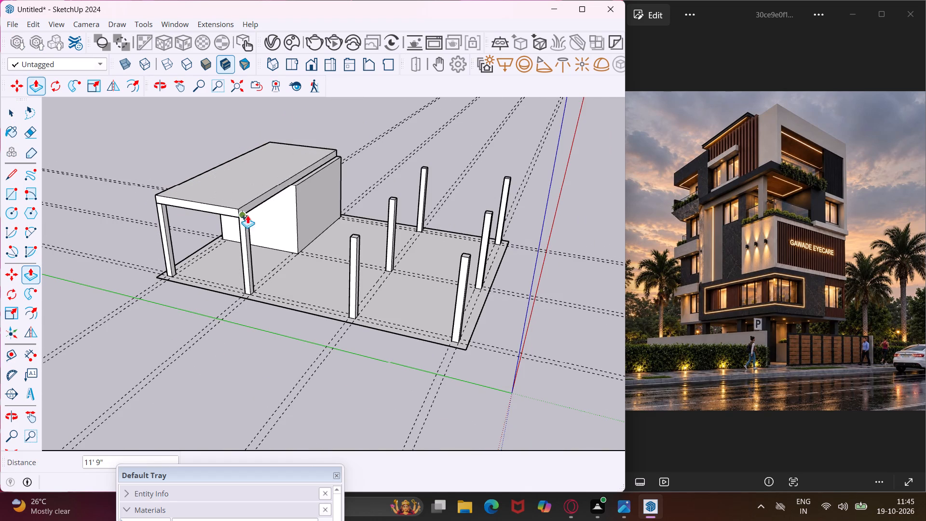
click(468, 265)
key(Escape)
key(space)
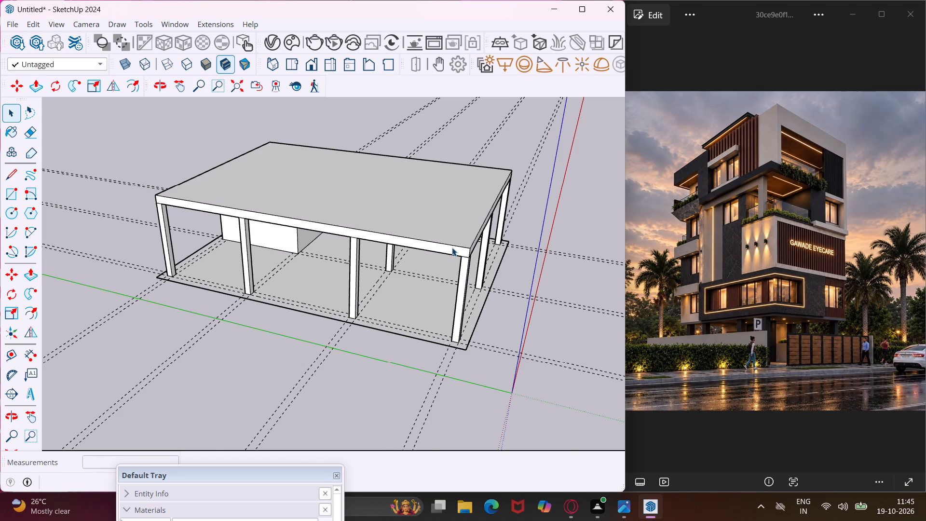
Push/Pull the slab's long edge face beside the green axis outward 1' to line up with the base edge.
scroll(452, 247, up, 5)
click(452, 255)
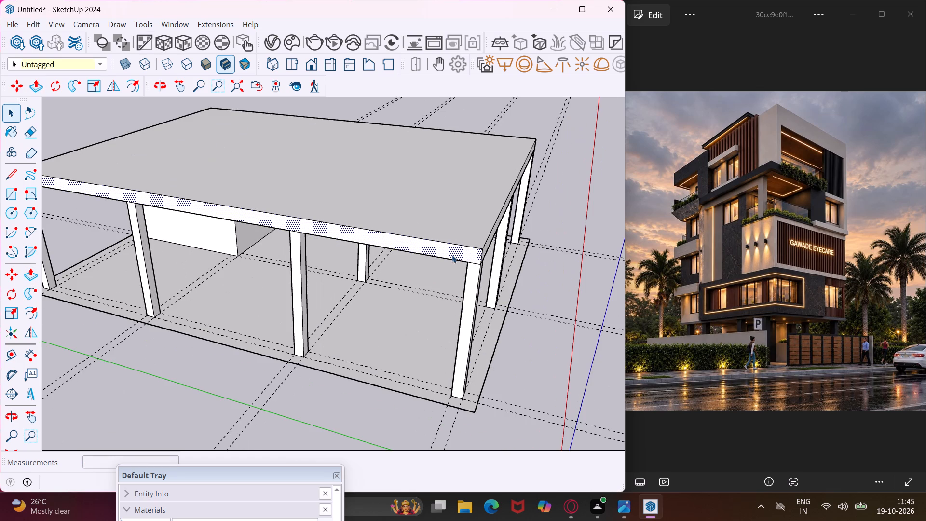
key(p)
click(452, 255)
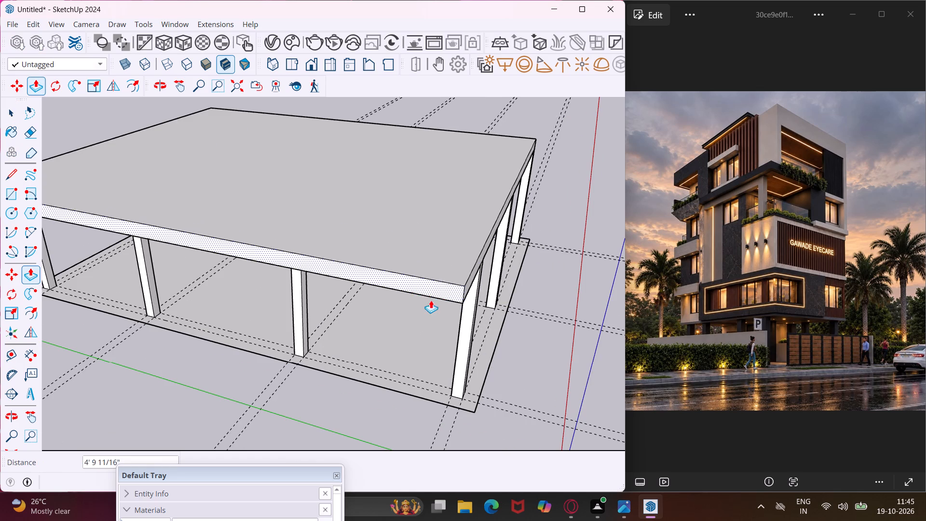
click(469, 409)
scroll(478, 403, up, 1)
middle_drag(478, 403, 422, 400)
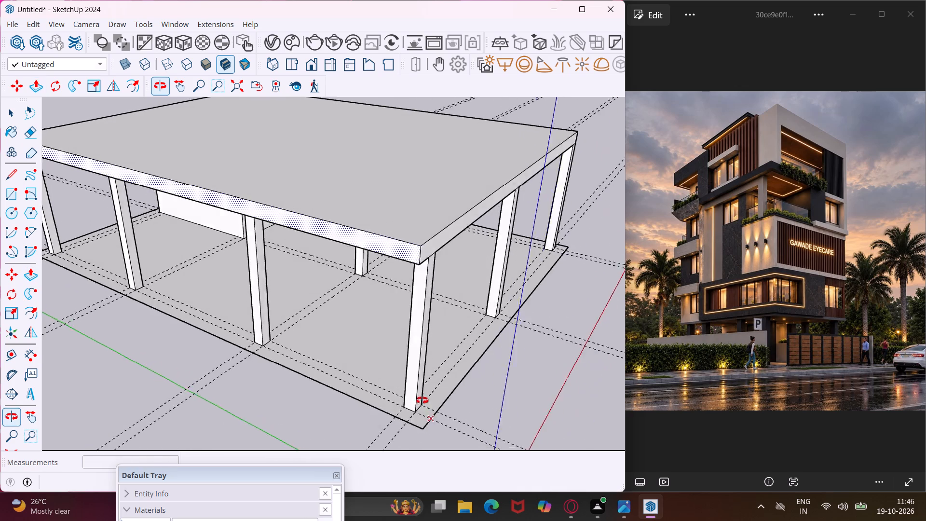
middle_drag(422, 400, 358, 403)
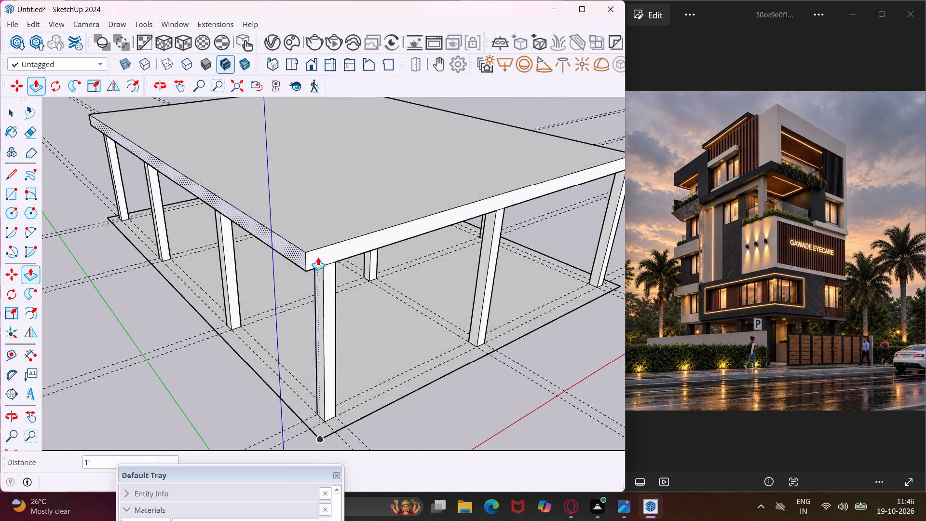
key(Escape)
Push/Pull the slab's short edge face beside the red axis outward 1' to line up with the base edge.
click(318, 256)
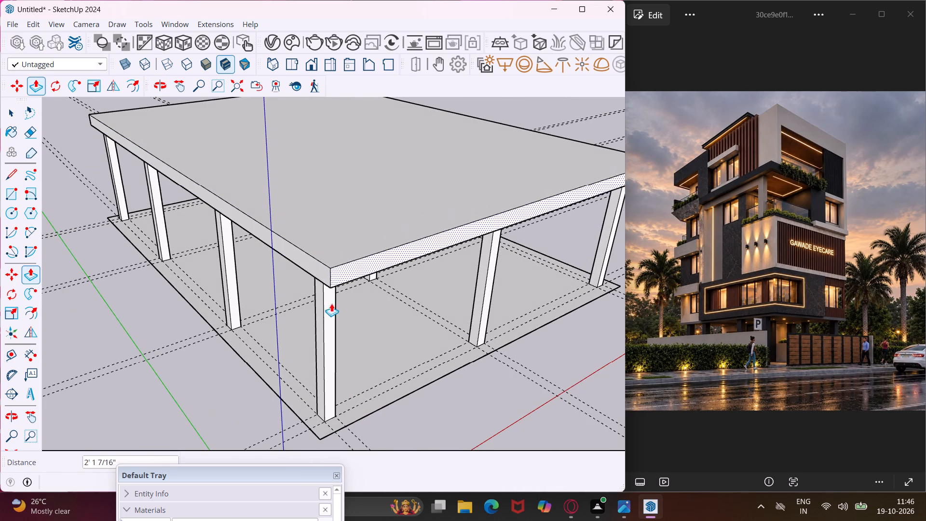
click(329, 434)
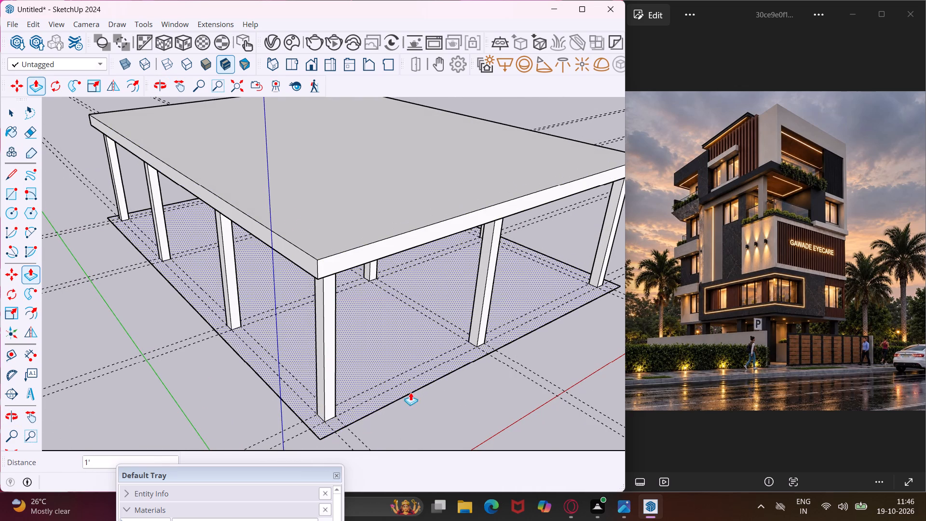
Push/Pull the slab's long edge face farthest from the green axis outward 1' to the base edge.
middle_drag(416, 388, 82, 302)
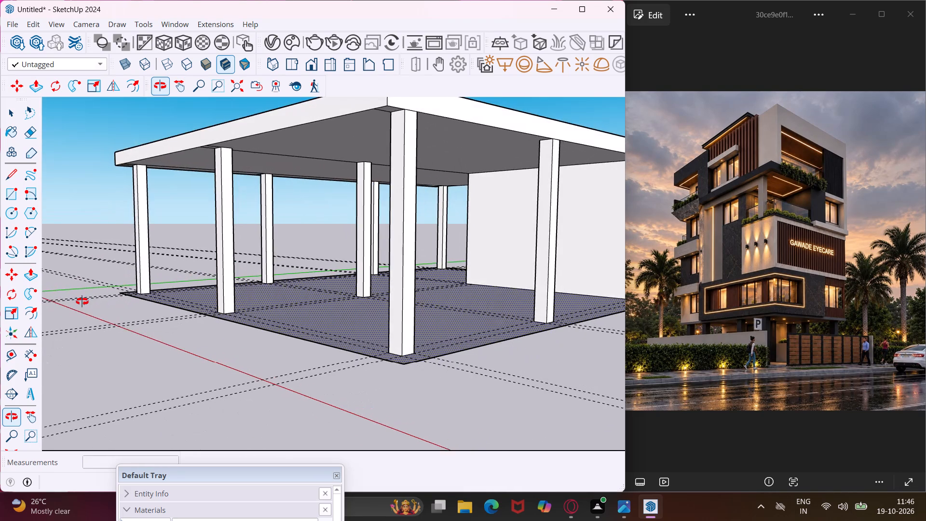
middle_drag(82, 302, 61, 334)
click(368, 178)
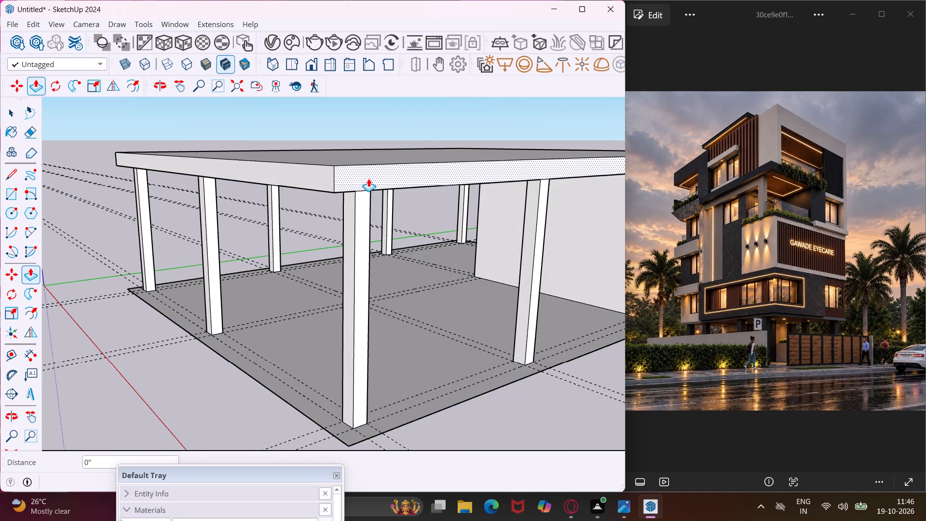
click(379, 433)
Push/Pull the slab's short edge face farthest from the red axis outward 1' to the base edge.
middle_drag(473, 384, 260, 366)
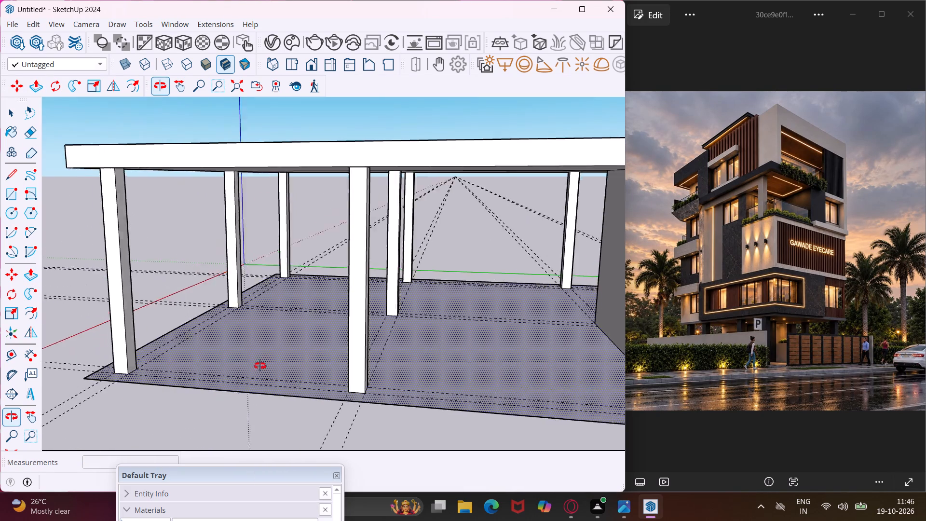
middle_drag(260, 366, 165, 360)
scroll(154, 356, down, 6)
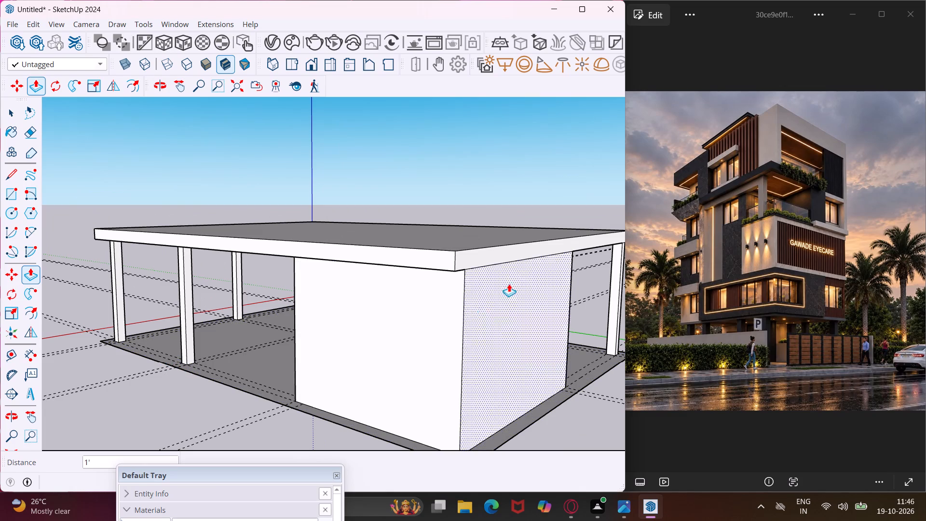
click(507, 256)
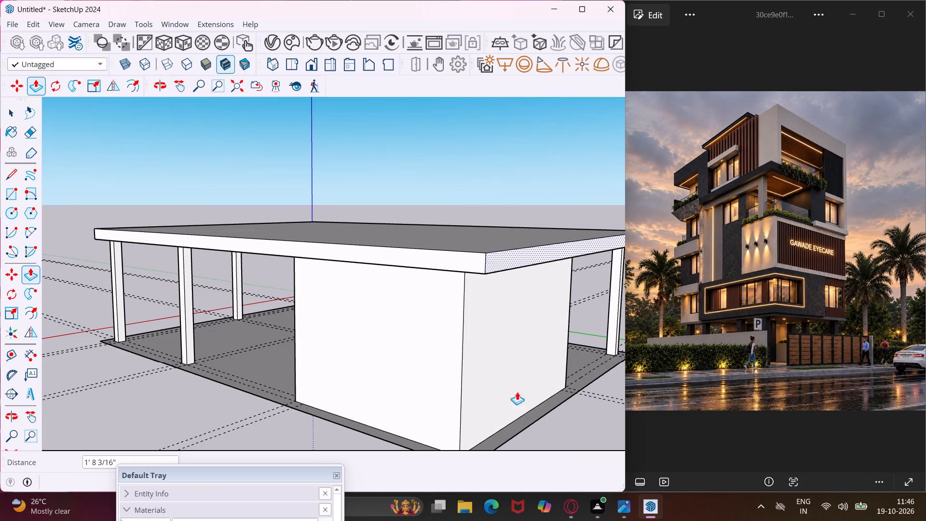
click(520, 432)
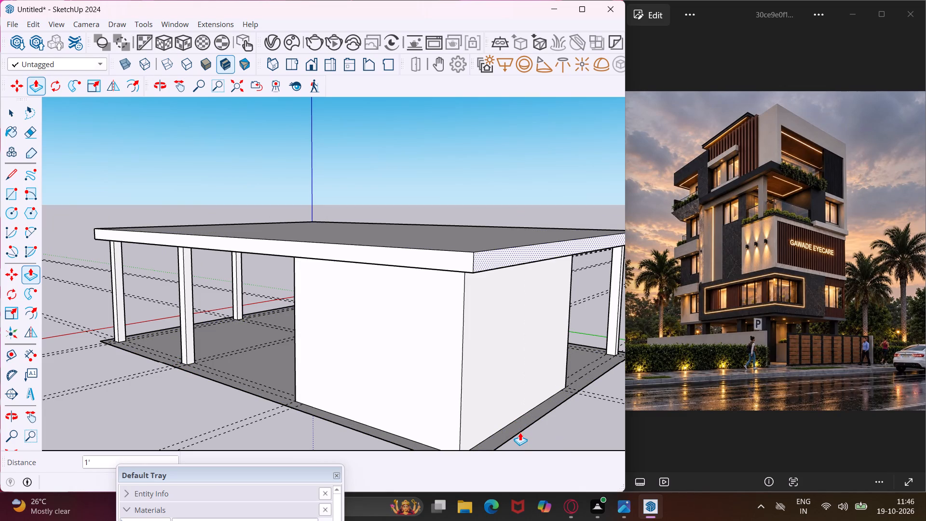
key(Escape)
key(space)
Examine the slab, columns, walls and base from all sides, including from underneath and above.
middle_drag(526, 425, 599, 390)
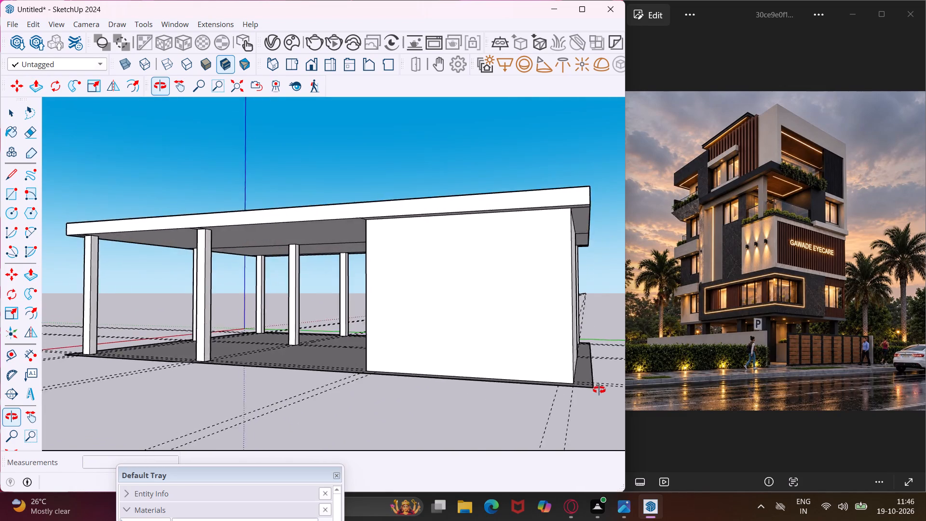
middle_drag(599, 390, 559, 349)
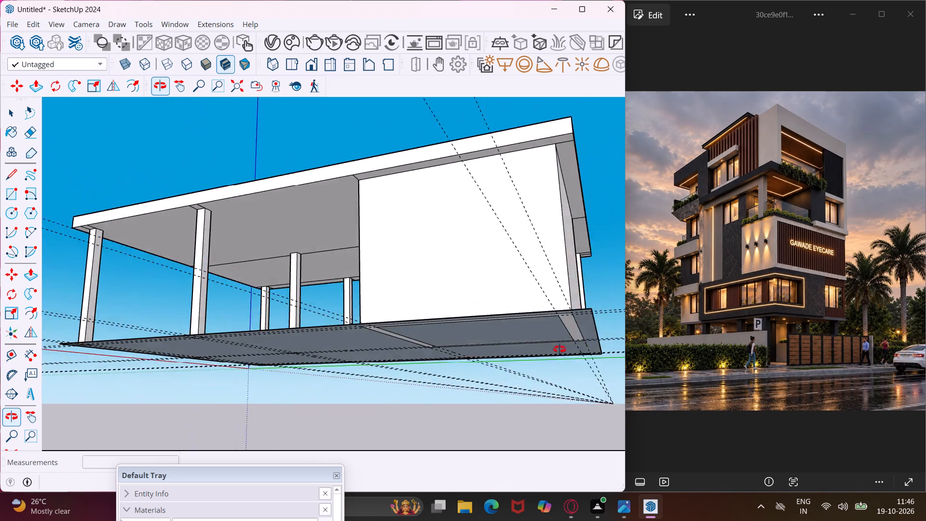
middle_drag(559, 349, 799, 248)
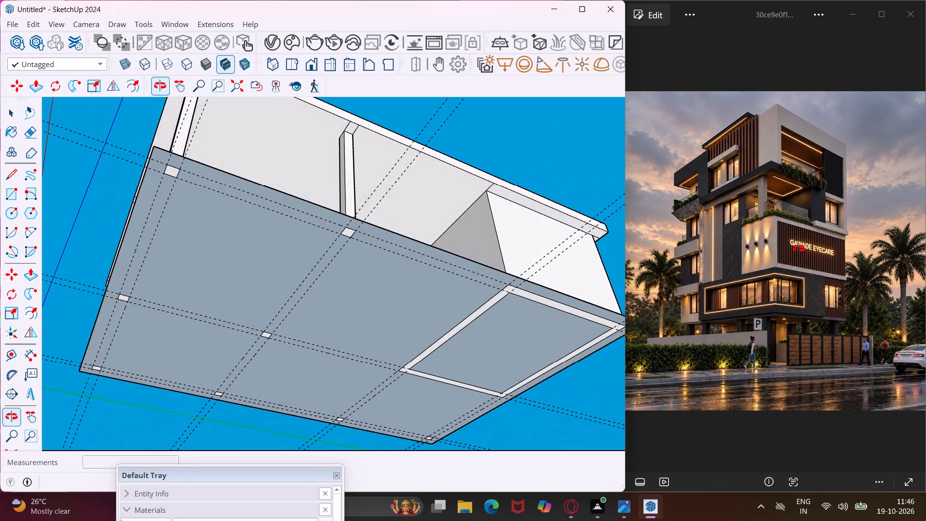
middle_drag(799, 248, 688, 437)
middle_drag(338, 341, 418, 348)
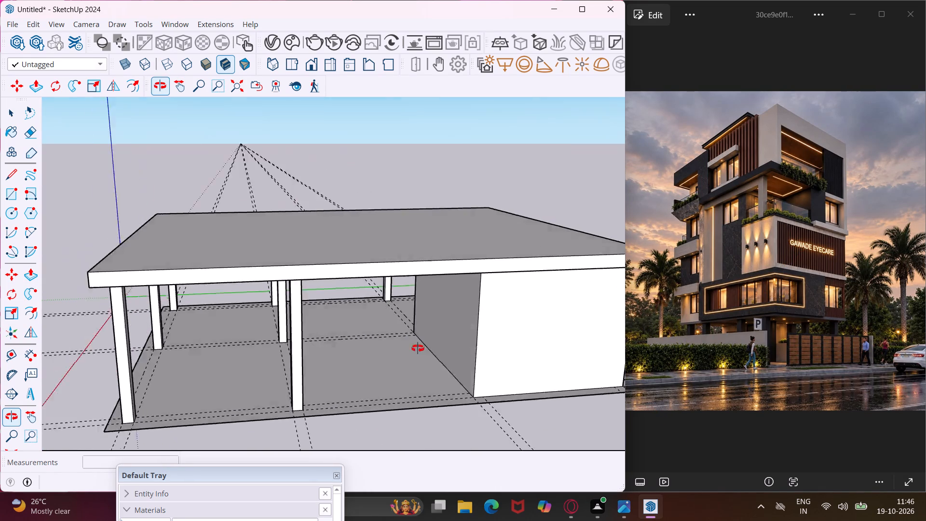
middle_drag(418, 348, 693, 318)
scroll(352, 259, down, 2)
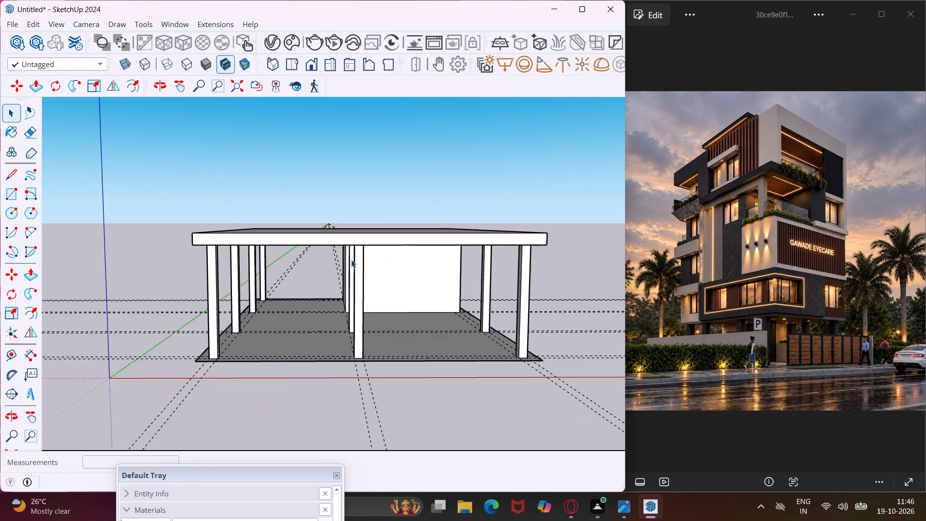
scroll(351, 260, down, 1)
middle_drag(332, 265, 333, 345)
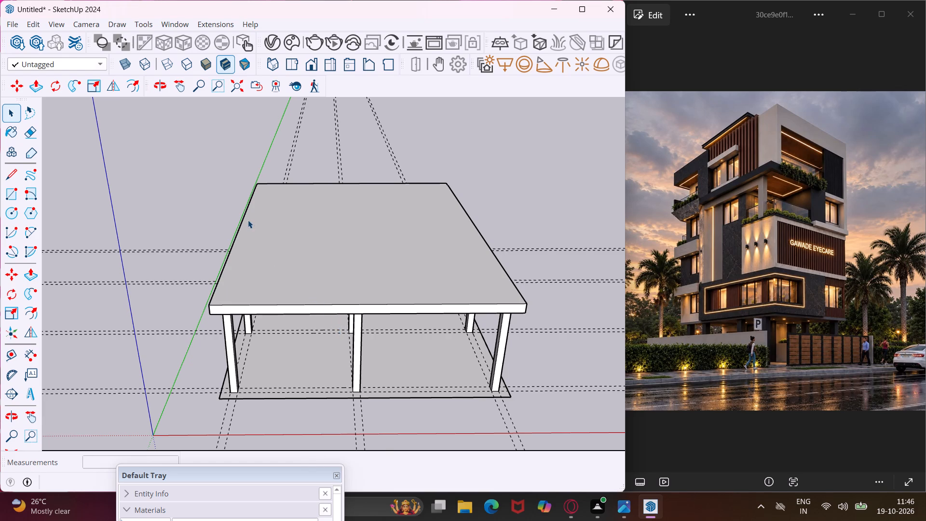
Place a guide on the slab's top face 9" inward from the long edge beside the green axis.
scroll(248, 220, up, 3)
middle_drag(248, 220, 392, 200)
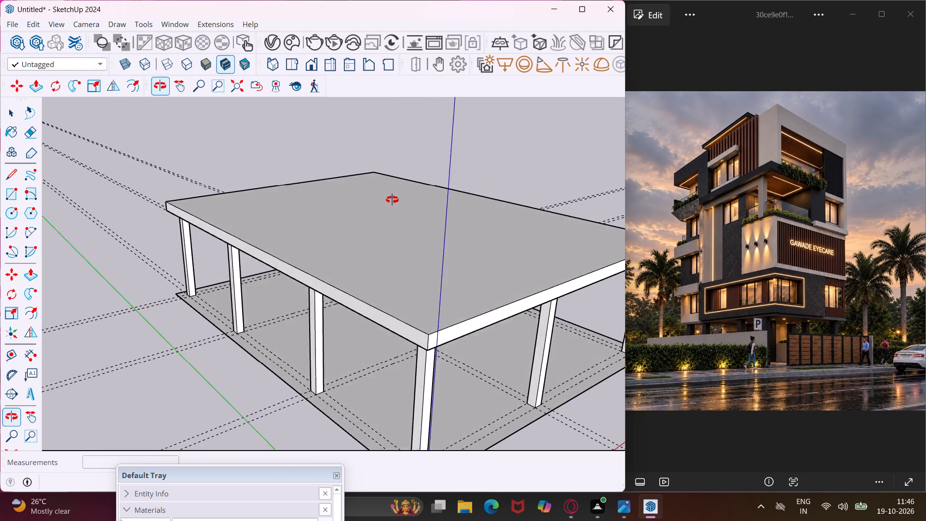
middle_drag(392, 200, 280, 203)
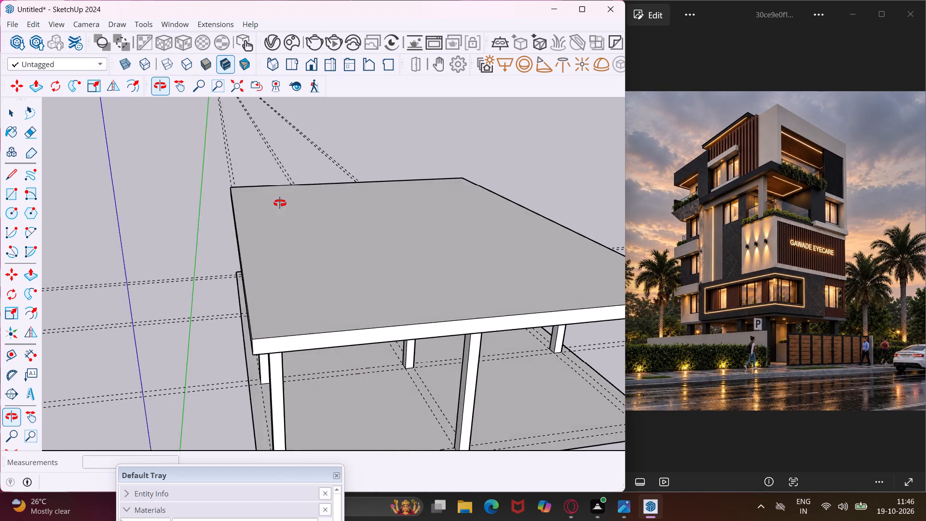
middle_drag(280, 203, 279, 203)
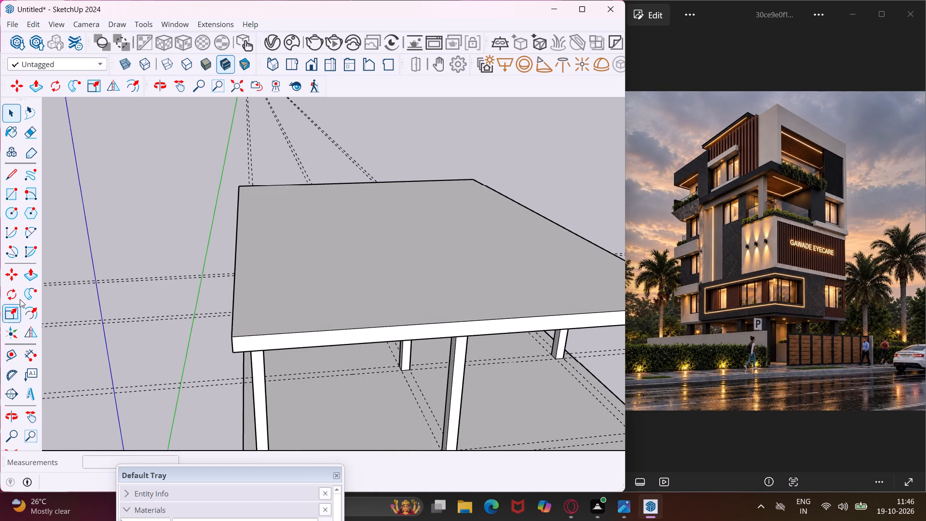
click(17, 354)
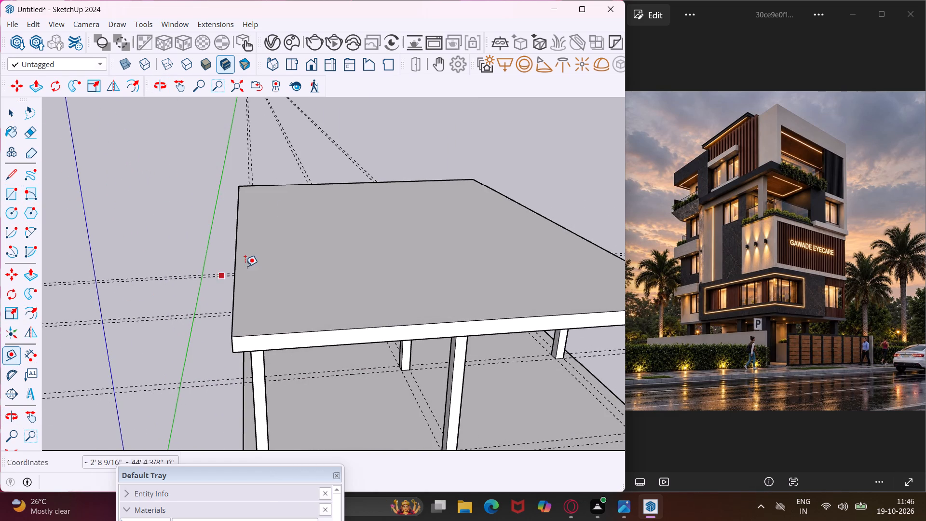
middle_drag(271, 252, 238, 295)
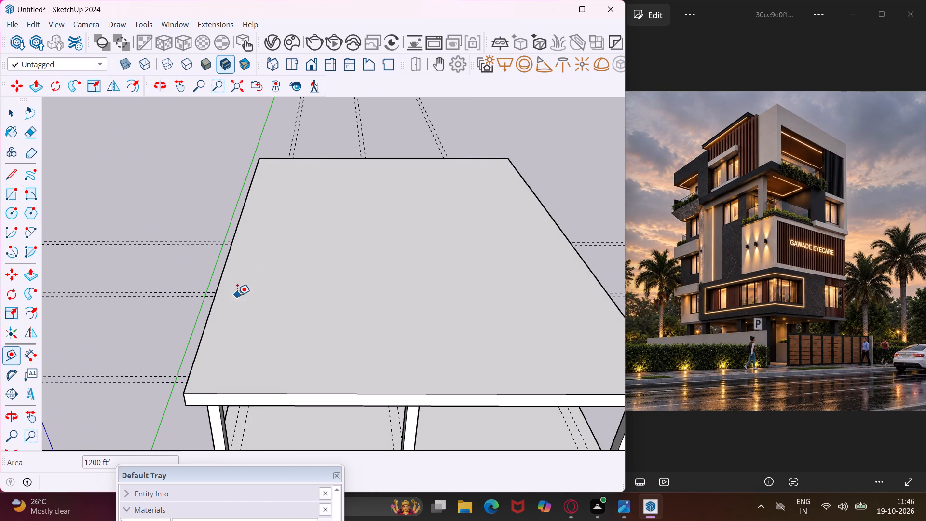
scroll(217, 303, up, 3)
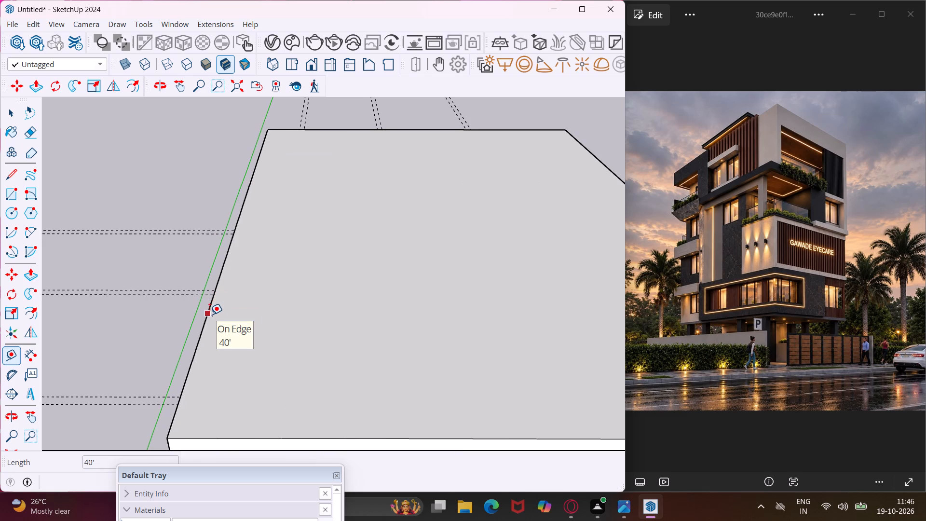
click(210, 315)
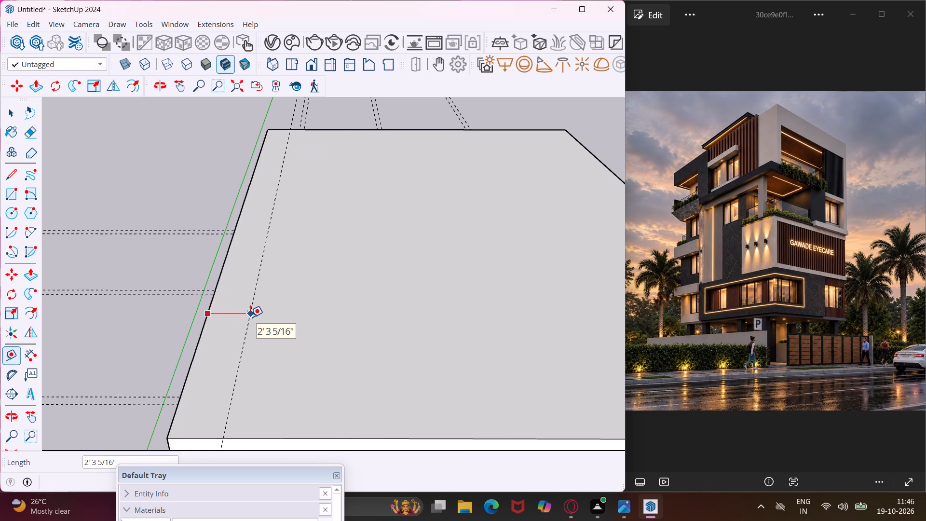
text(9")
key(Return)
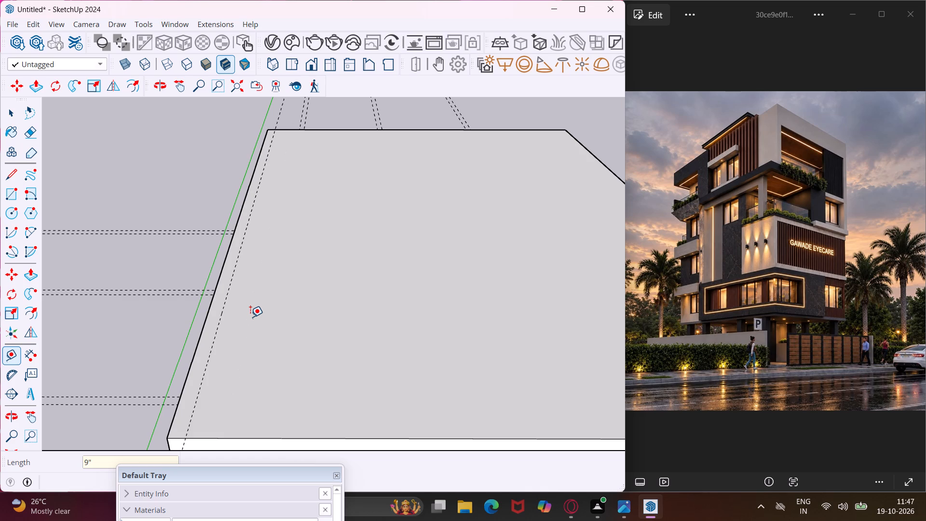
Place a guide on the slab's top face 9" inward from the short edge beside the red axis.
scroll(250, 316, down, 2)
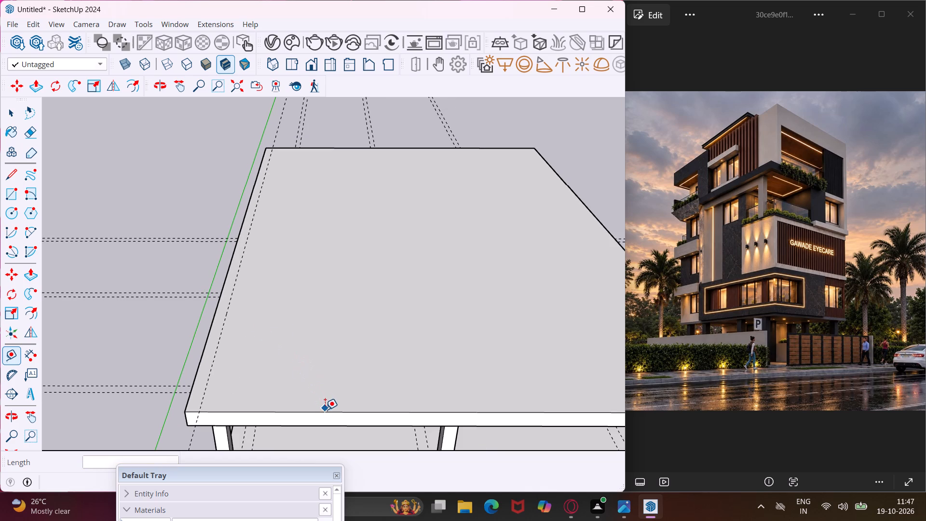
click(326, 411)
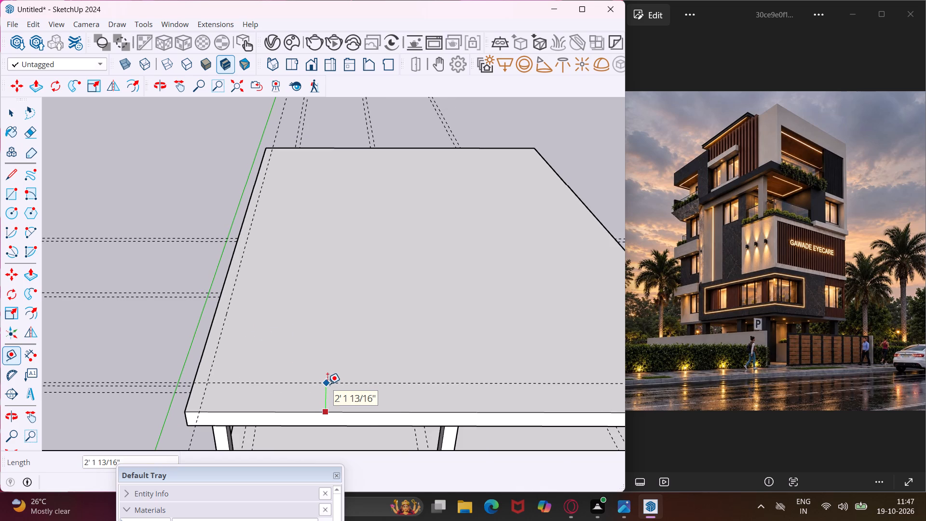
text(9")
key(Return)
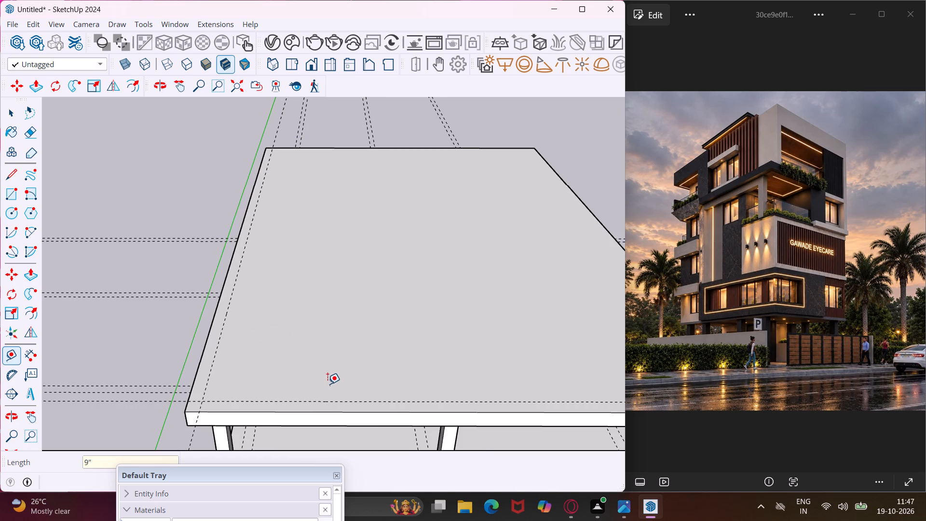
Place a guide on the slab's top face 9" inward from the long edge farthest from the green axis.
scroll(177, 313, down, 5)
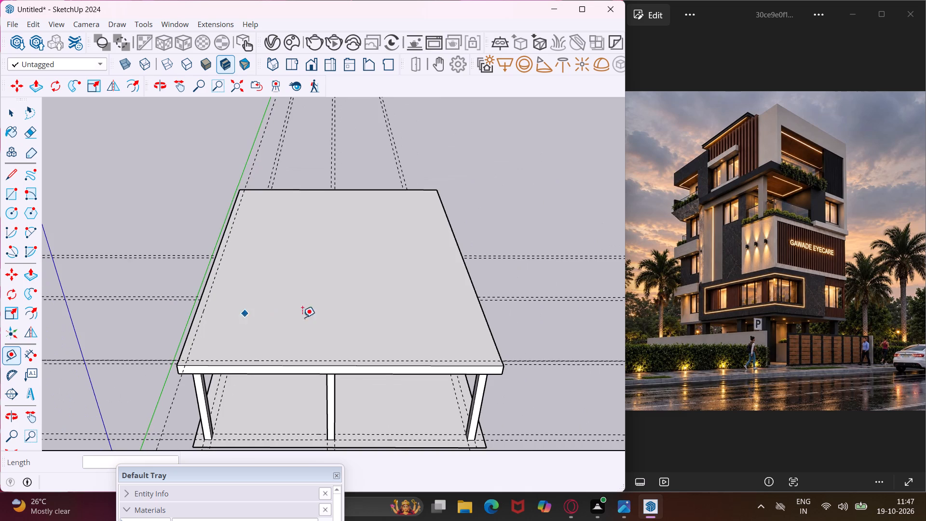
scroll(494, 325, up, 3)
click(485, 324)
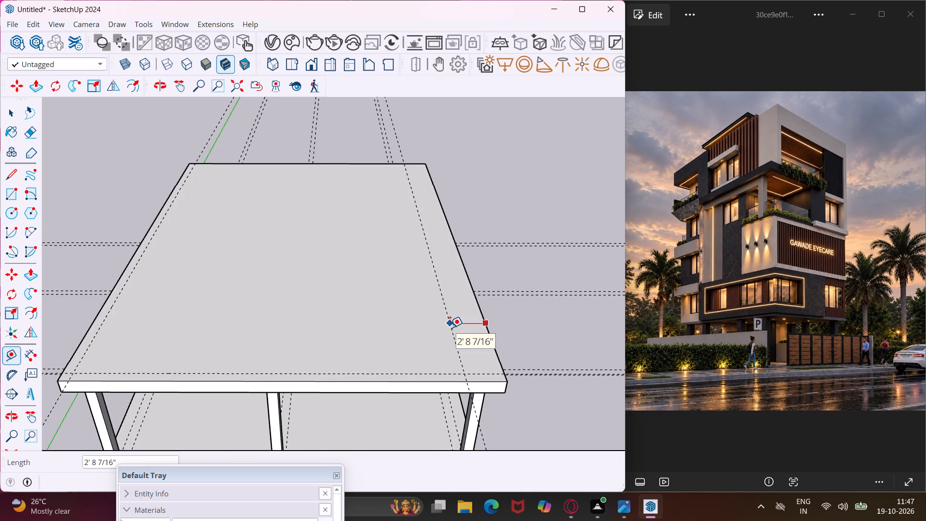
key(9)
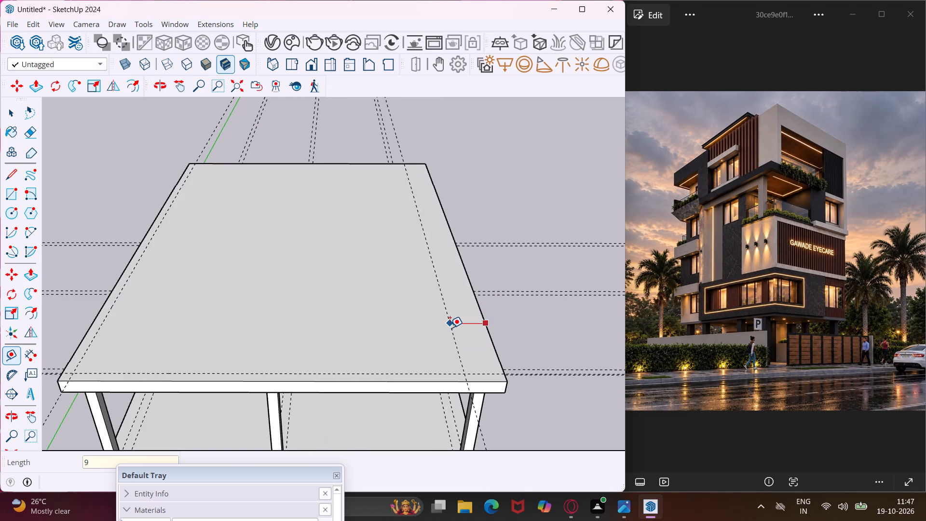
key(shift+quotedbl)
key(Return)
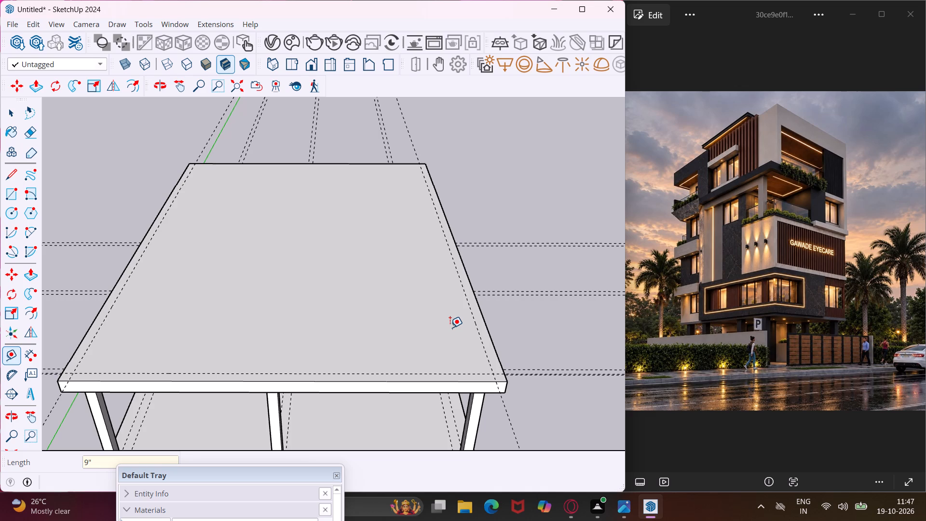
Place a guide on the slab's top face 9" inward from the short edge farthest from the red axis.
click(379, 161)
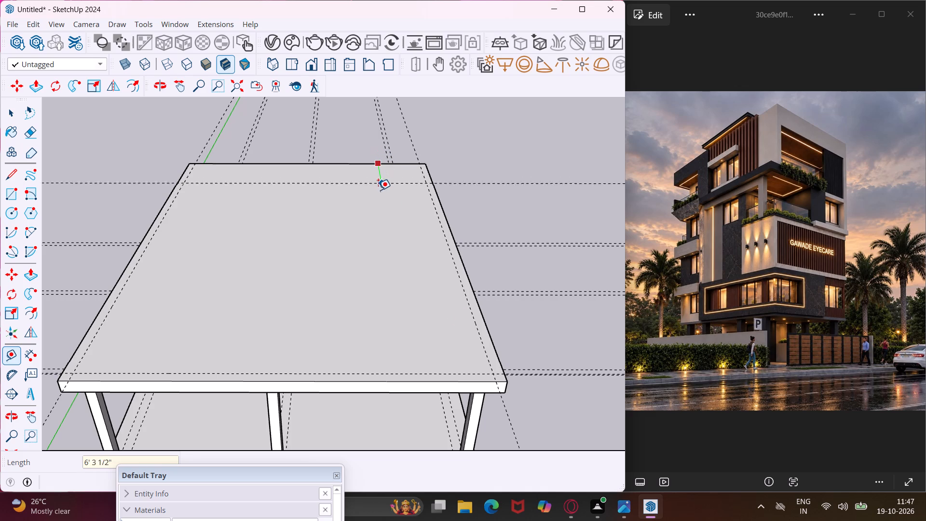
key(9)
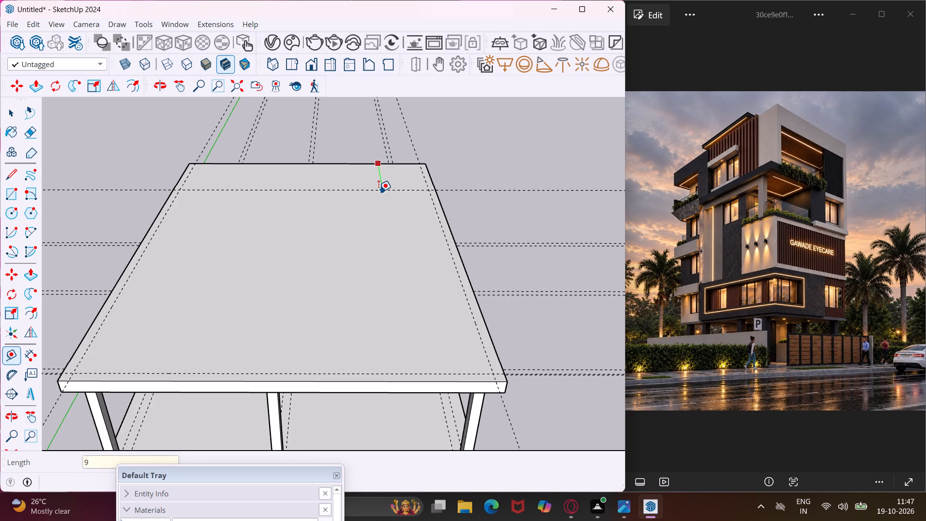
key(shift+quotedbl)
key(Return)
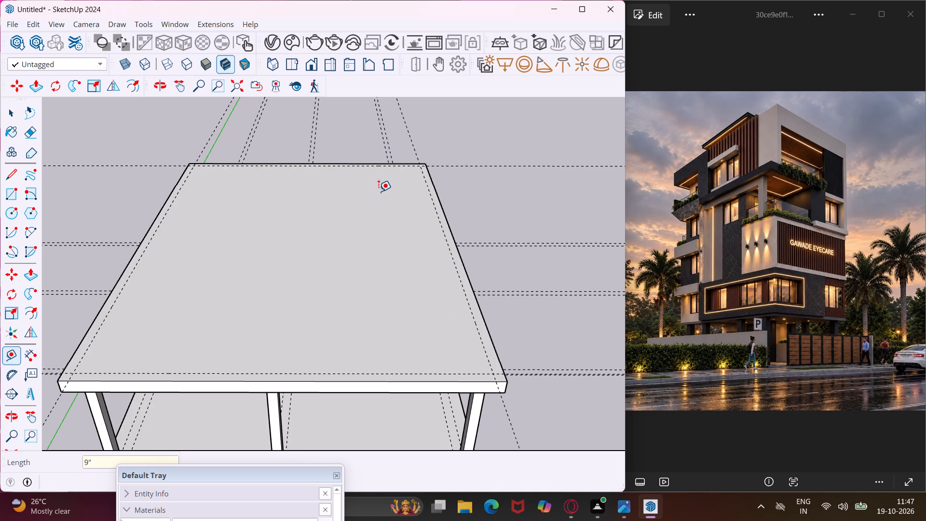
key(Escape)
key(space)
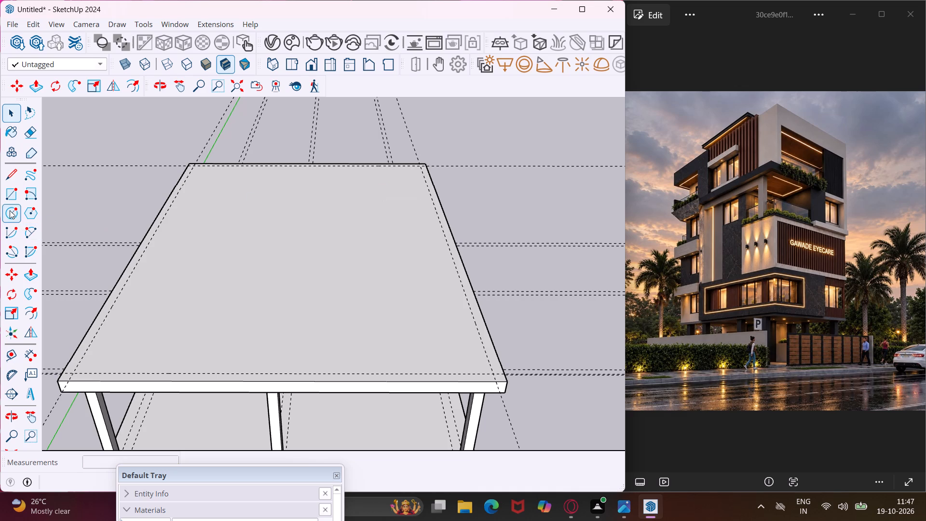
Draw a rectangle about 9 5/16" by 40' on the slab top between the long edge beside the green axis and its guide.
click(13, 195)
middle_drag(183, 304, 312, 271)
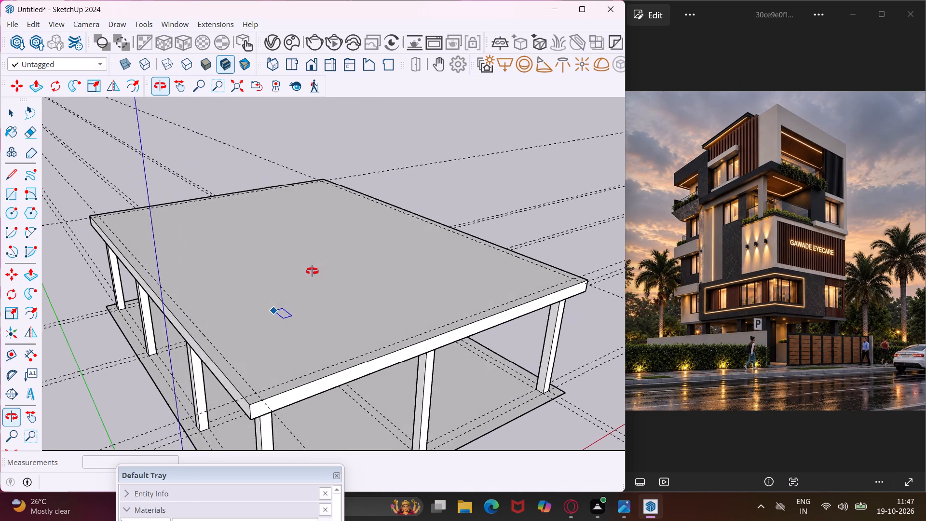
middle_drag(312, 271, 292, 284)
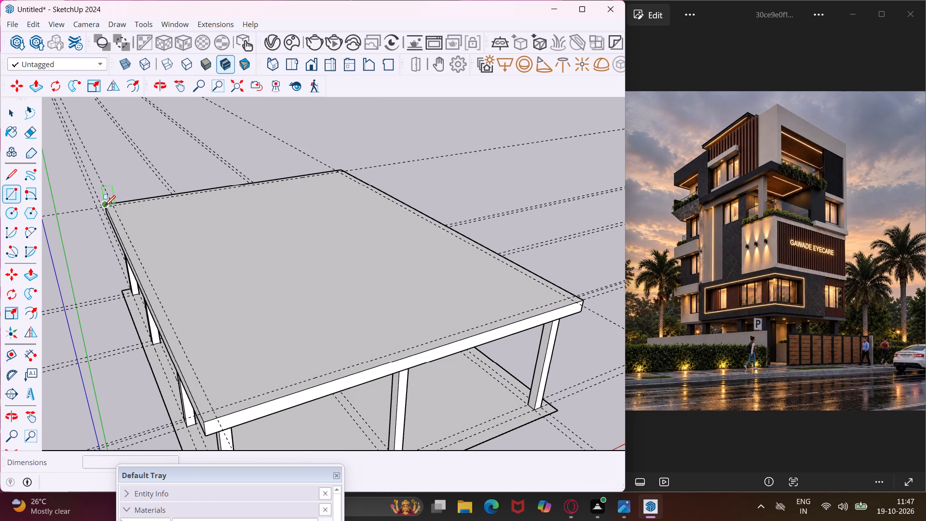
scroll(107, 199, up, 4)
scroll(107, 199, up, 17)
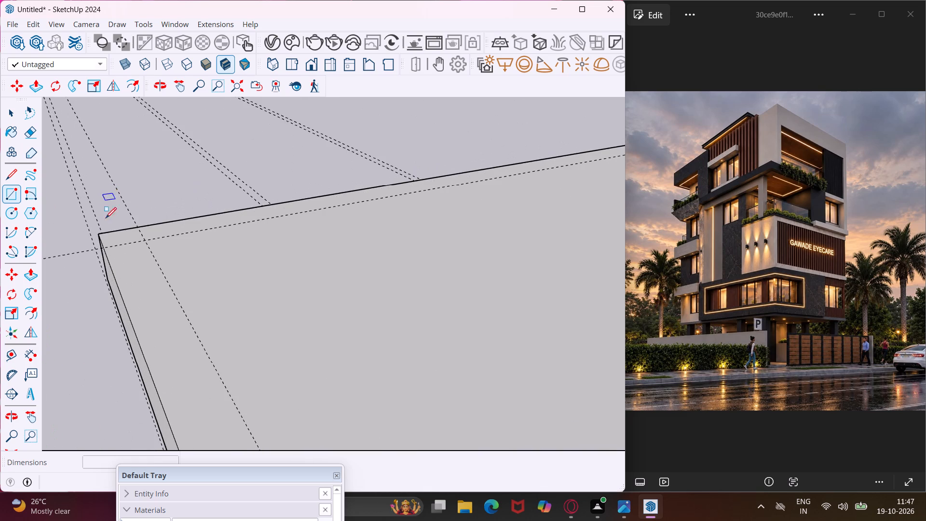
click(99, 234)
scroll(150, 290, down, 19)
scroll(164, 298, down, 17)
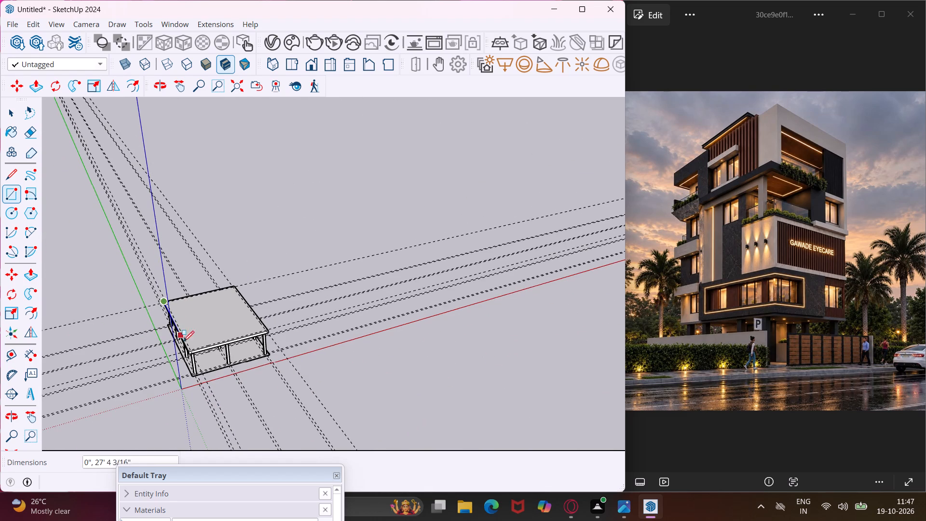
scroll(193, 357, up, 19)
scroll(193, 357, up, 5)
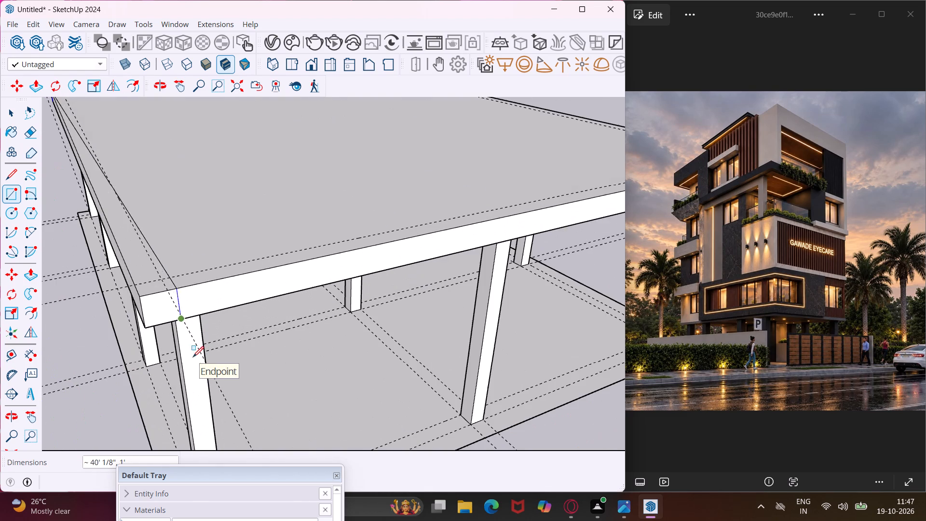
click(168, 291)
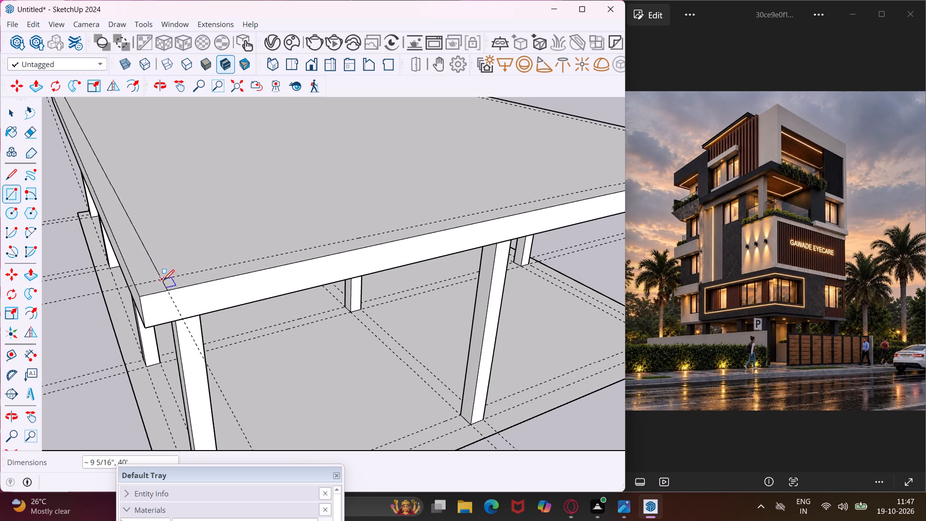
Draw a 9" by 29' 3" rectangle on the slab top along the short edge beside the red axis.
click(162, 279)
middle_drag(240, 274, 47, 312)
scroll(162, 302, down, 6)
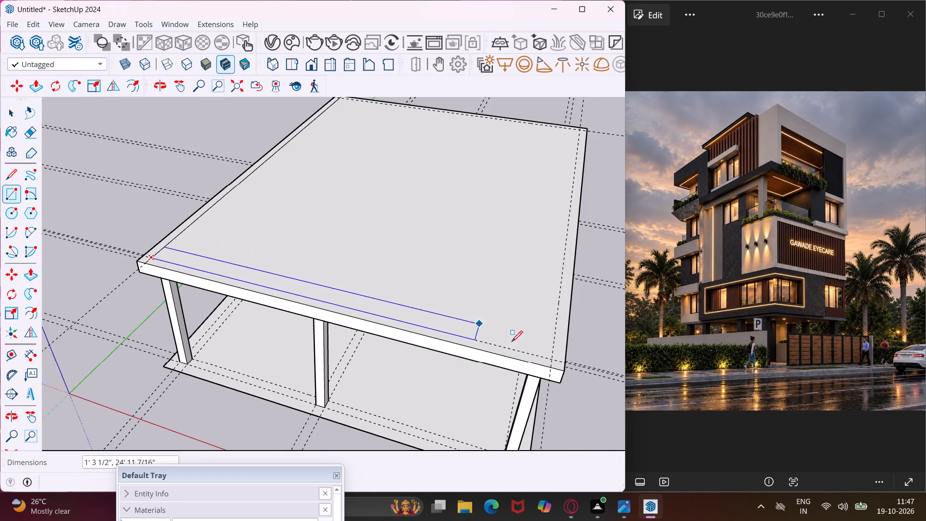
scroll(564, 369, up, 10)
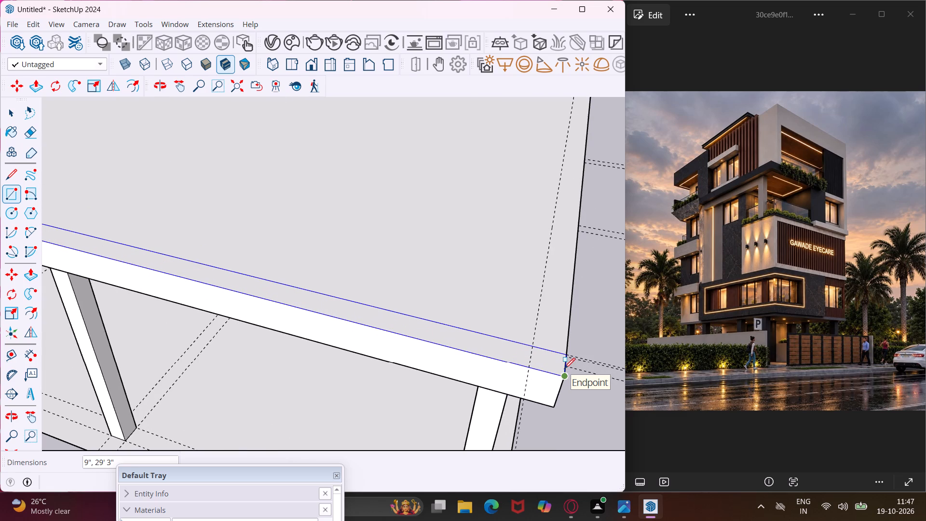
click(567, 377)
Draw a 9" by 39' 3" rectangle on the slab top along the long edge farthest from the green axis.
middle_drag(567, 377, 436, 386)
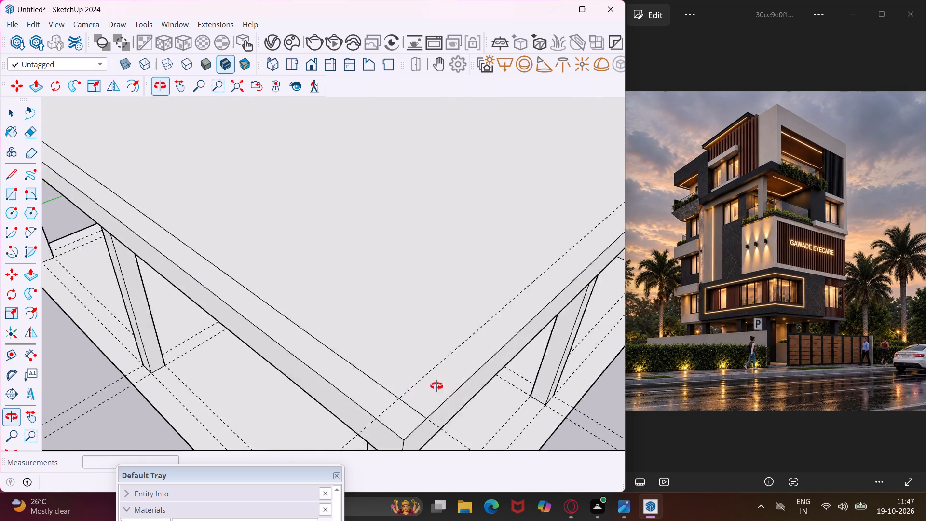
middle_drag(436, 386, 274, 402)
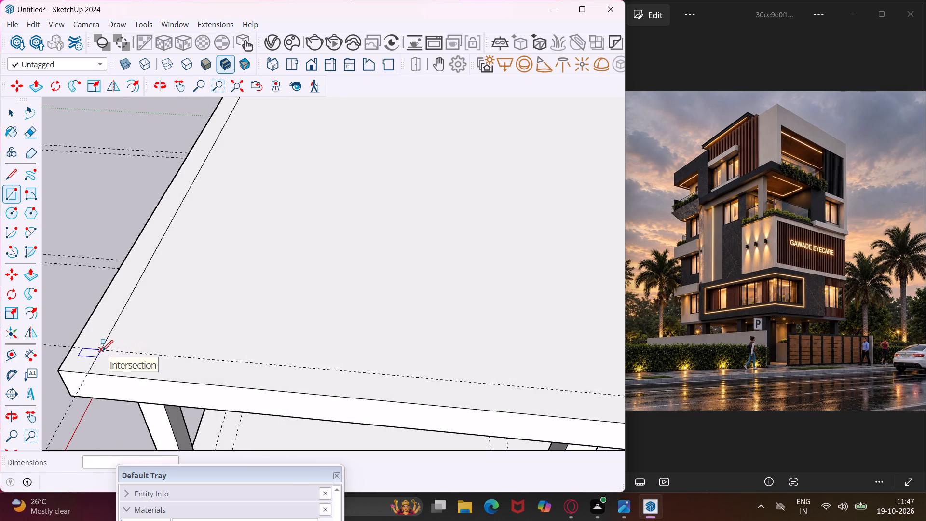
click(102, 351)
middle_drag(327, 370, 163, 341)
scroll(163, 339, down, 7)
scroll(208, 335, down, 6)
scroll(253, 356, down, 2)
middle_drag(262, 368, 221, 202)
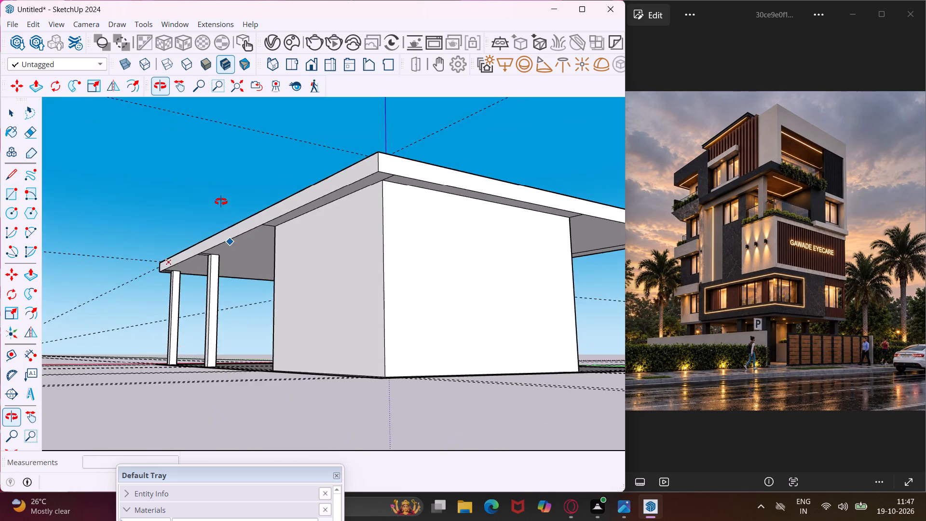
middle_drag(221, 202, 217, 264)
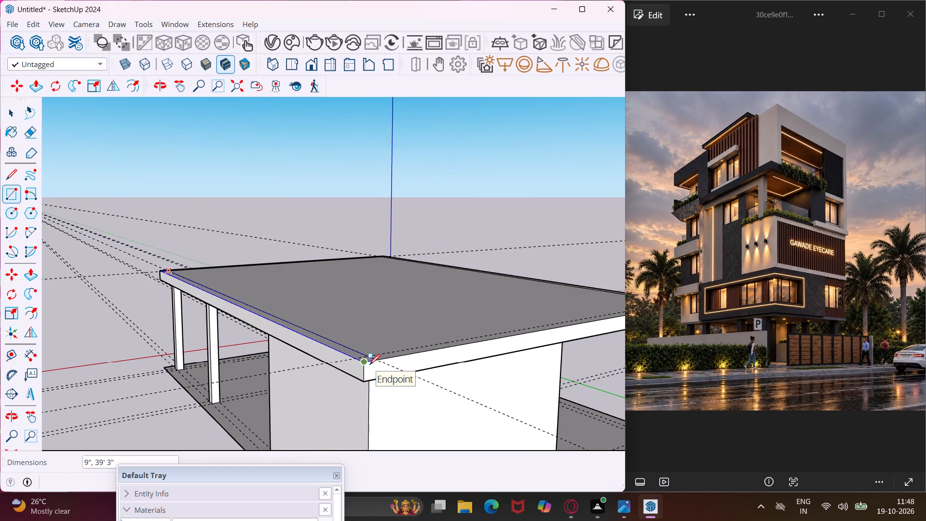
scroll(369, 365, up, 9)
click(357, 360)
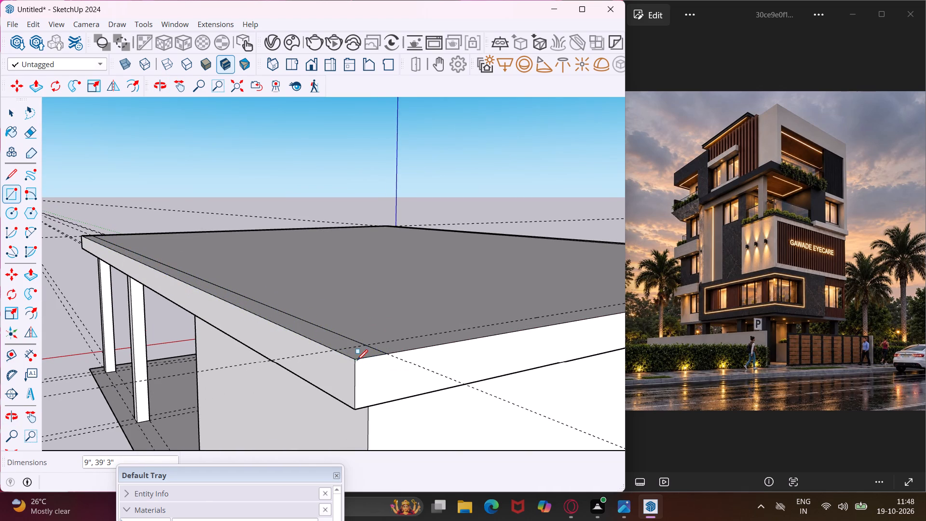
Draw a 9" by 28' 6" rectangle on the slab top along the short edge farthest from the red axis.
middle_drag(388, 343, 208, 392)
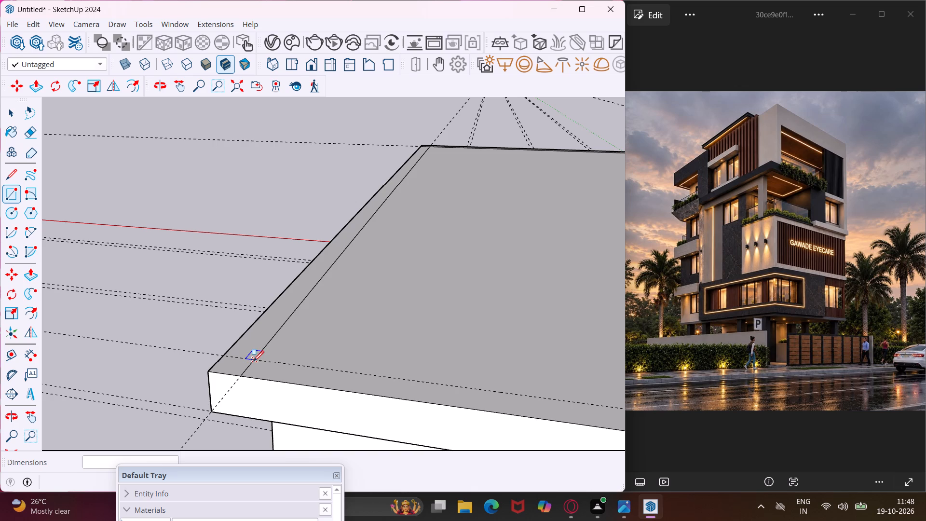
click(255, 360)
scroll(379, 383, down, 1)
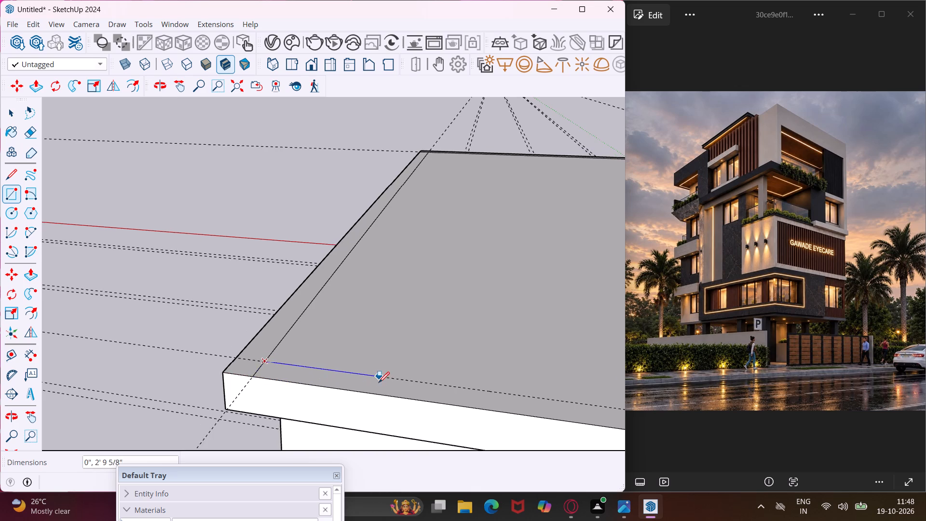
middle_drag(379, 383, 266, 371)
scroll(264, 370, down, 17)
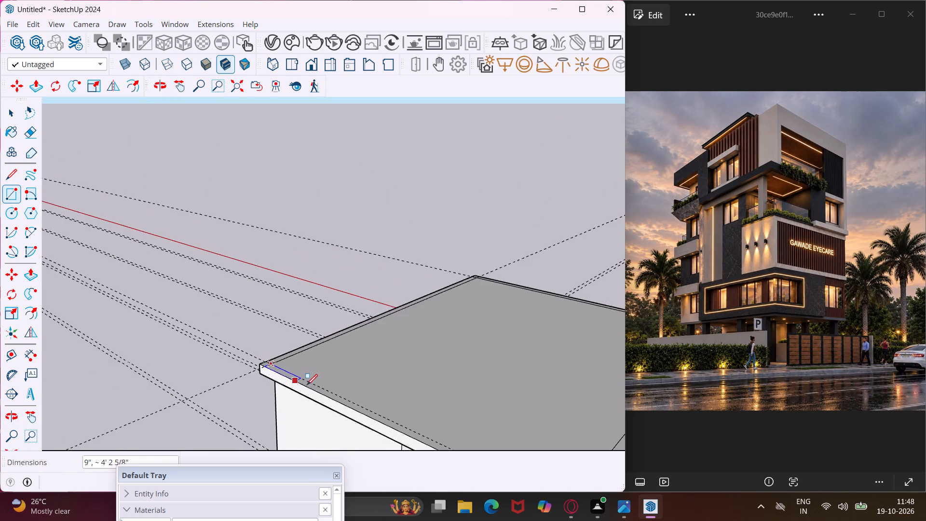
scroll(307, 385, down, 6)
scroll(404, 436, up, 3)
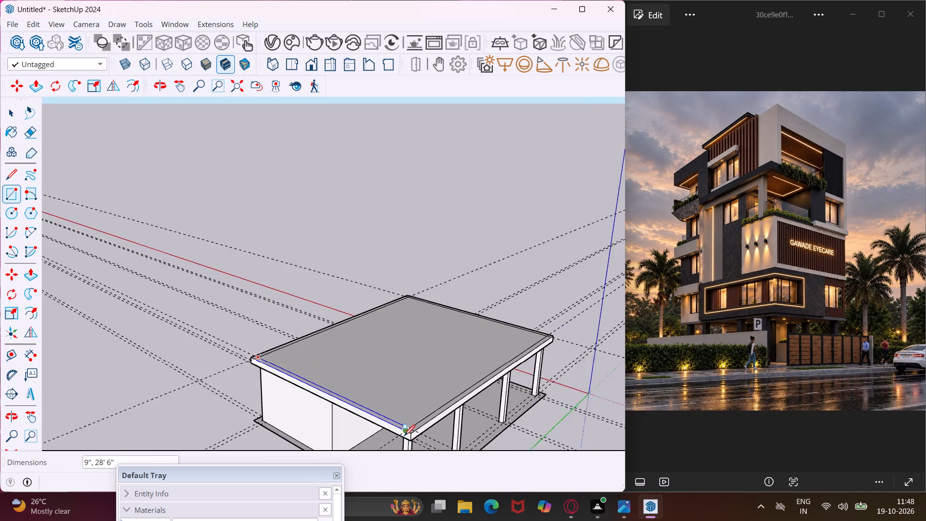
scroll(404, 436, up, 16)
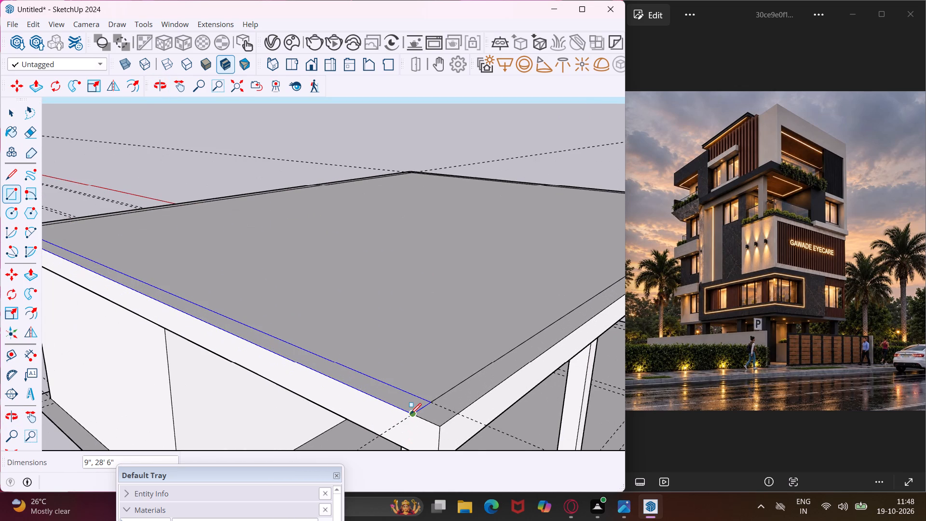
click(413, 415)
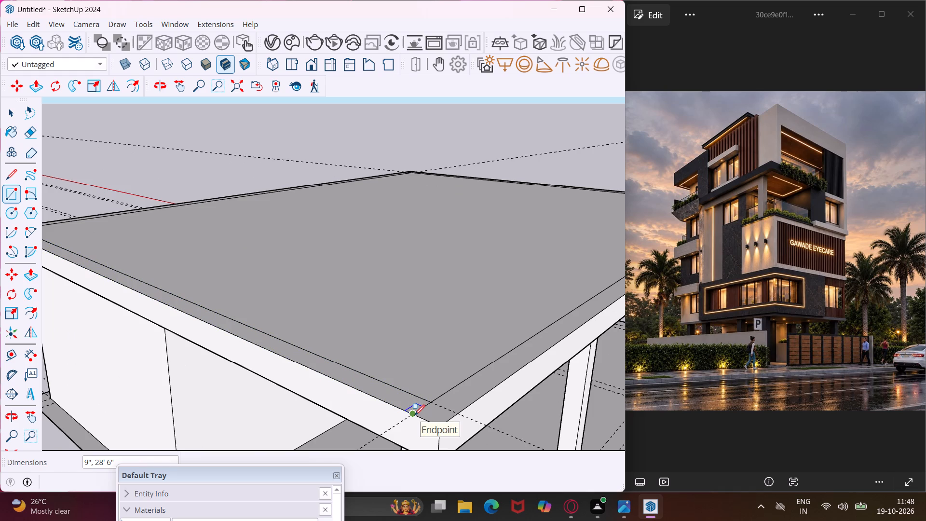
key(Escape)
key(space)
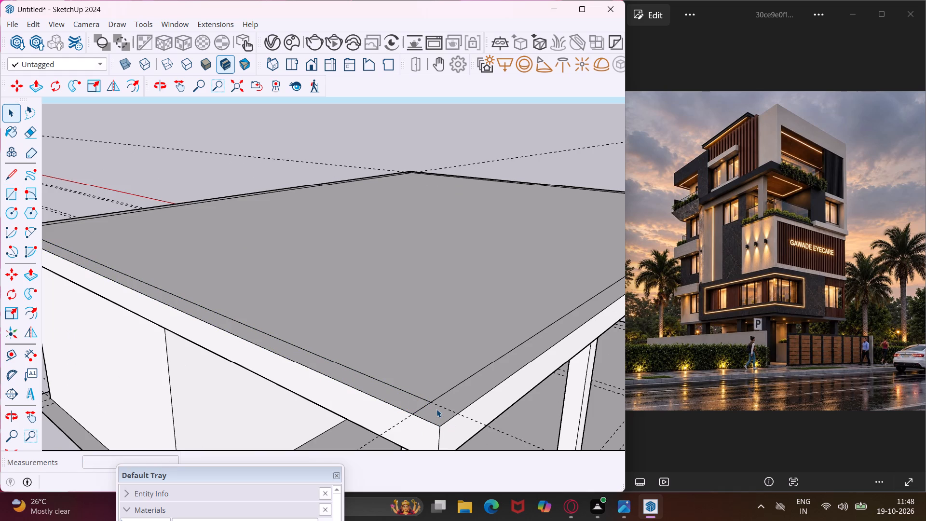
Push/Pull the wall strip along the long edge beside the green axis up 10'.
click(436, 409)
key(p)
click(436, 409)
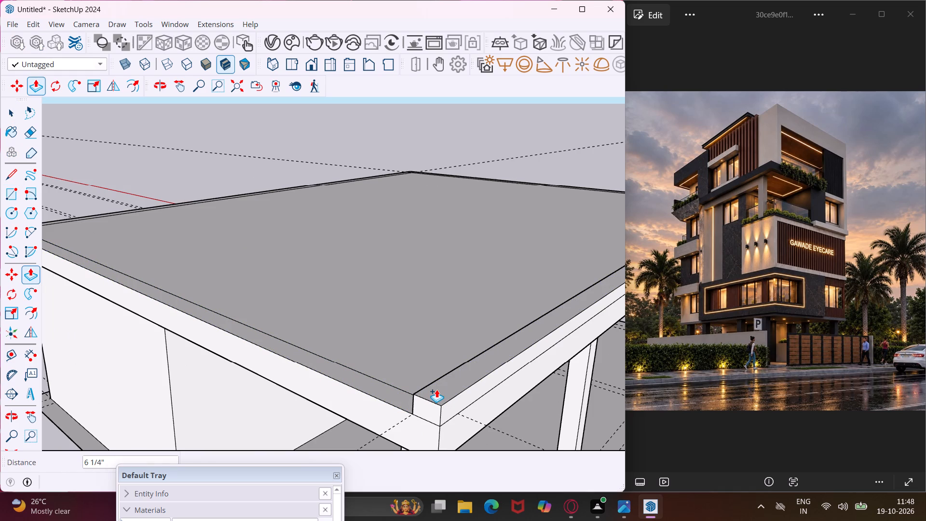
text(10')
key(Return)
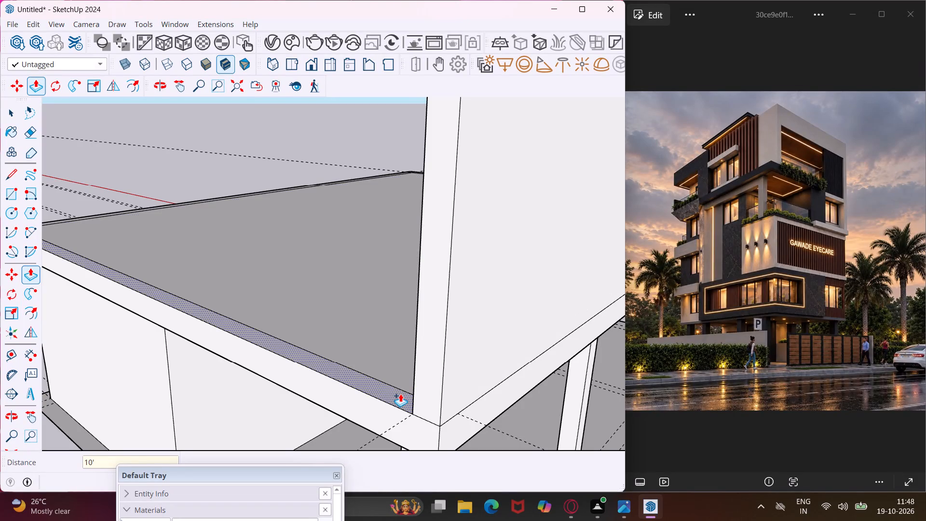
Push/Pull the wall strip along the short edge farthest from the red axis up to the adjoining wall's top.
click(400, 394)
scroll(424, 342, down, 10)
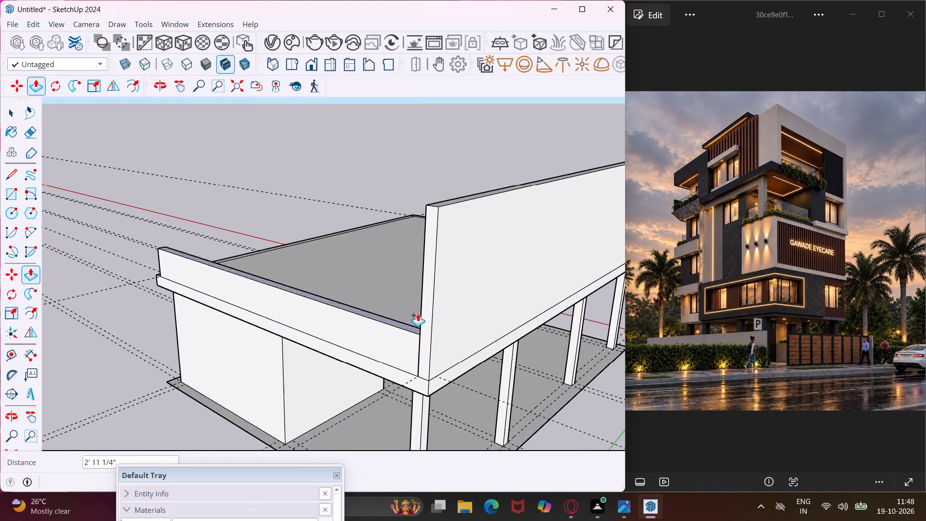
click(436, 206)
Push/Pull the wall strip along the long edge farthest from the green axis up to the adjoining wall's top.
middle_drag(443, 204, 547, 259)
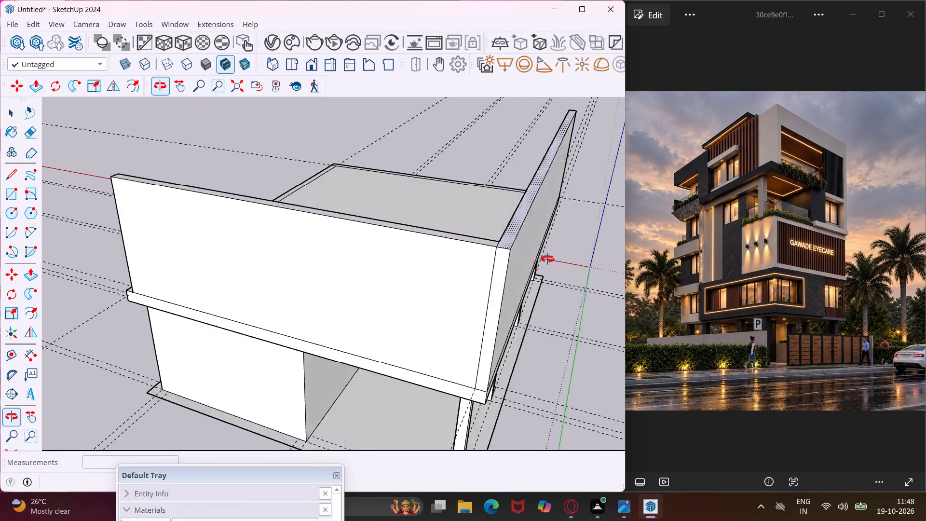
middle_drag(547, 259, 820, 231)
scroll(259, 408, up, 2)
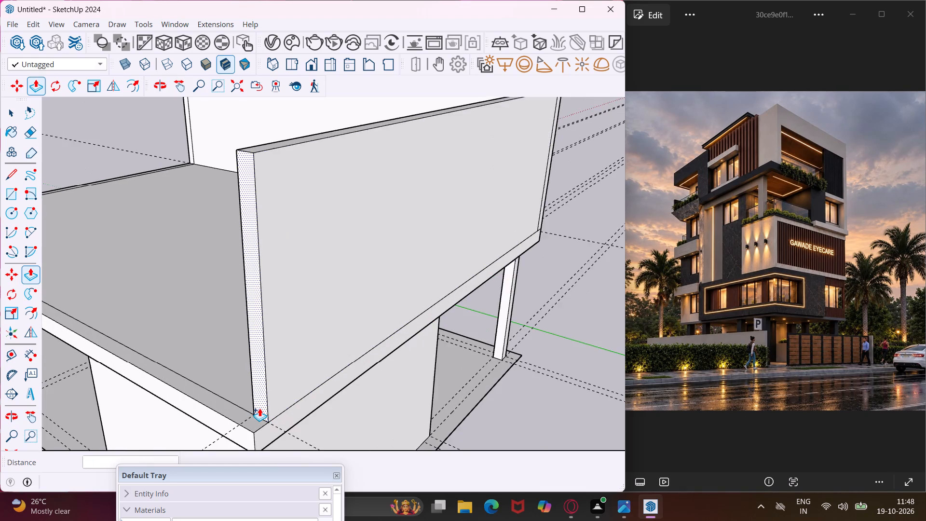
scroll(259, 408, up, 6)
click(251, 427)
scroll(273, 343, down, 7)
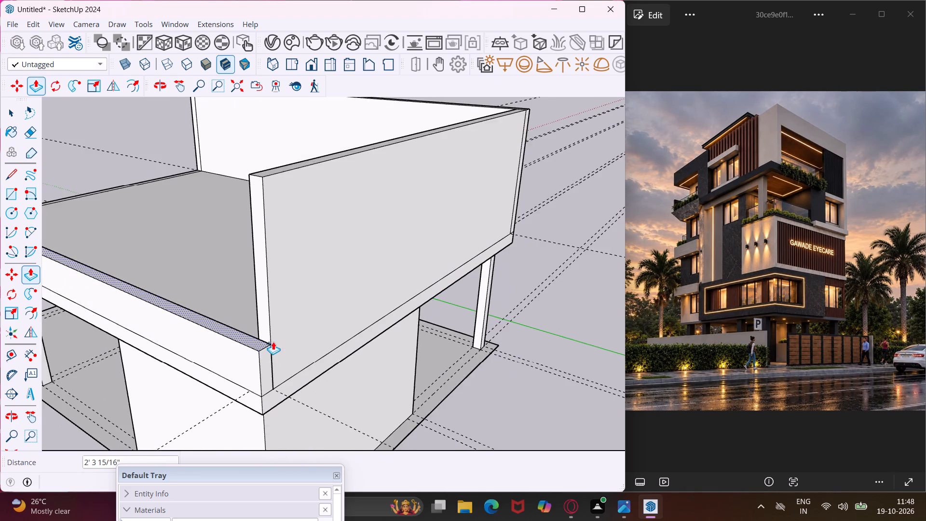
scroll(273, 342, down, 3)
click(283, 210)
Push/Pull the wall strip along the short edge beside the red axis up 10', level with the adjoining wall's top.
middle_drag(283, 210, 388, 206)
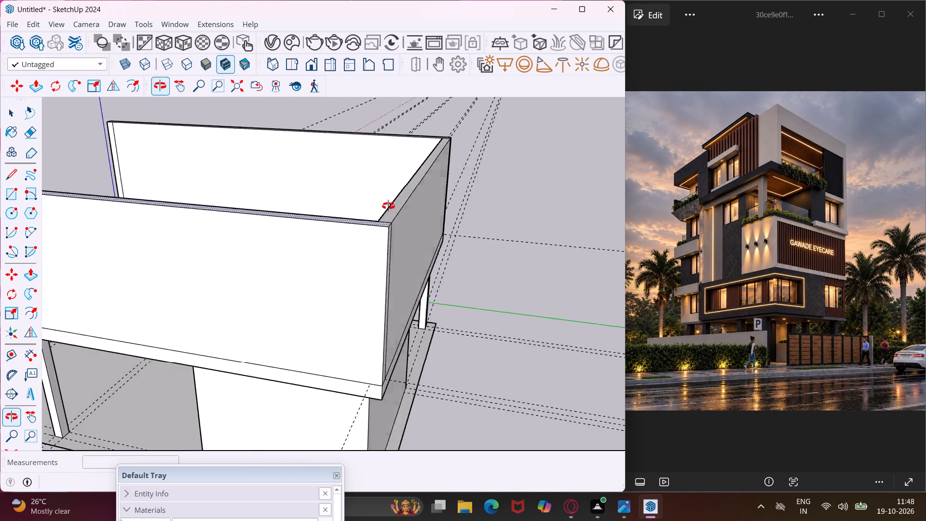
middle_drag(388, 206, 586, 209)
scroll(571, 206, down, 6)
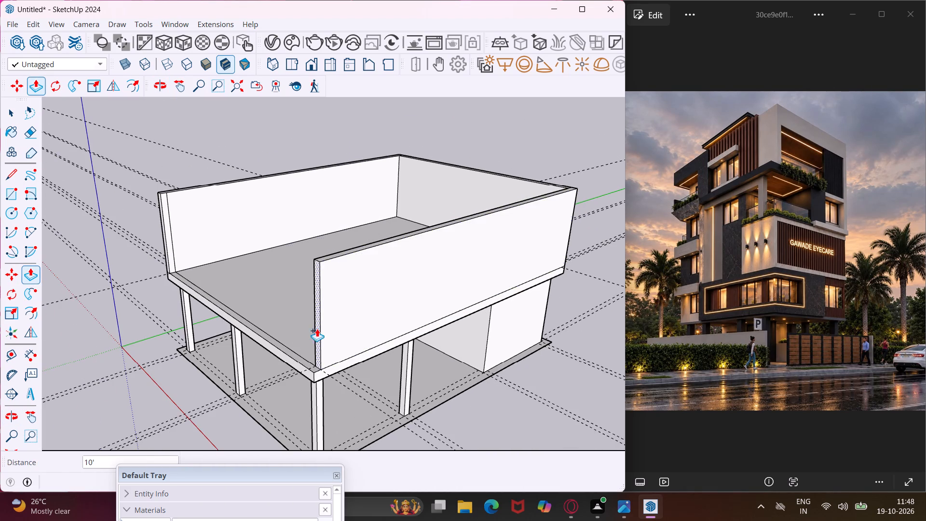
scroll(300, 355, up, 8)
click(313, 368)
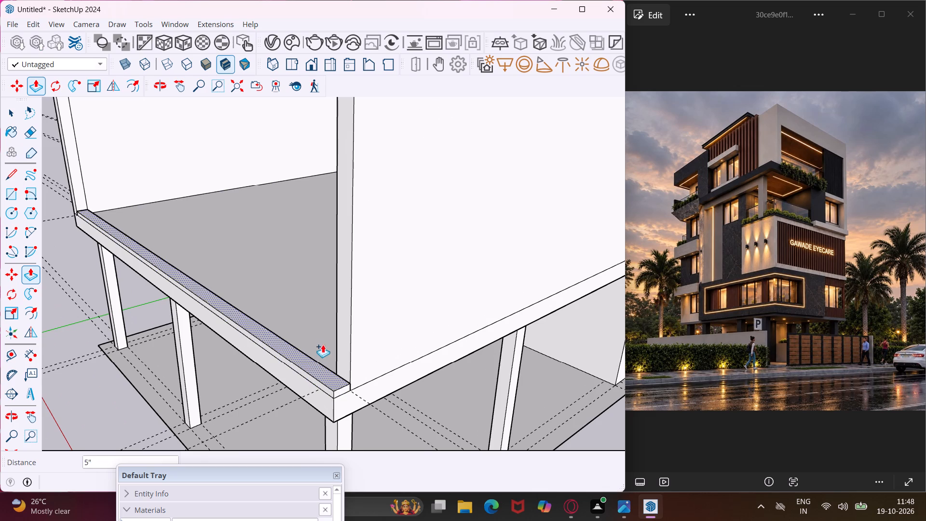
scroll(327, 329, down, 6)
click(355, 213)
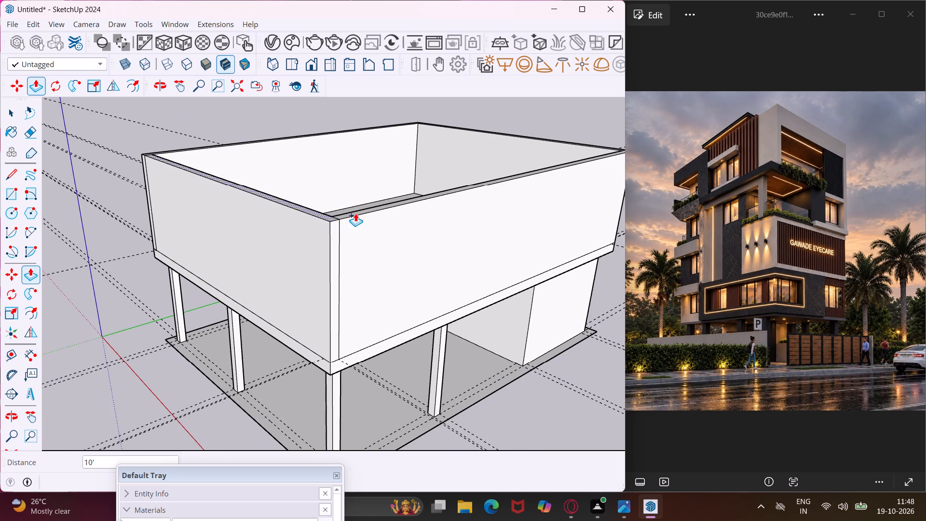
key(Escape)
key(space)
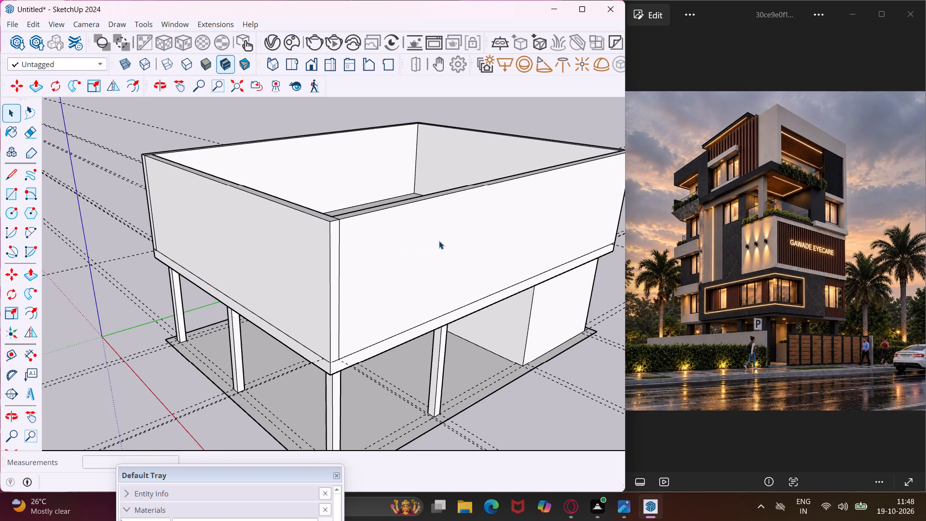
Erase the vertical seam line on the wall face beside the red axis, at the upper-floor corner nearest the origin.
middle_drag(439, 241, 210, 197)
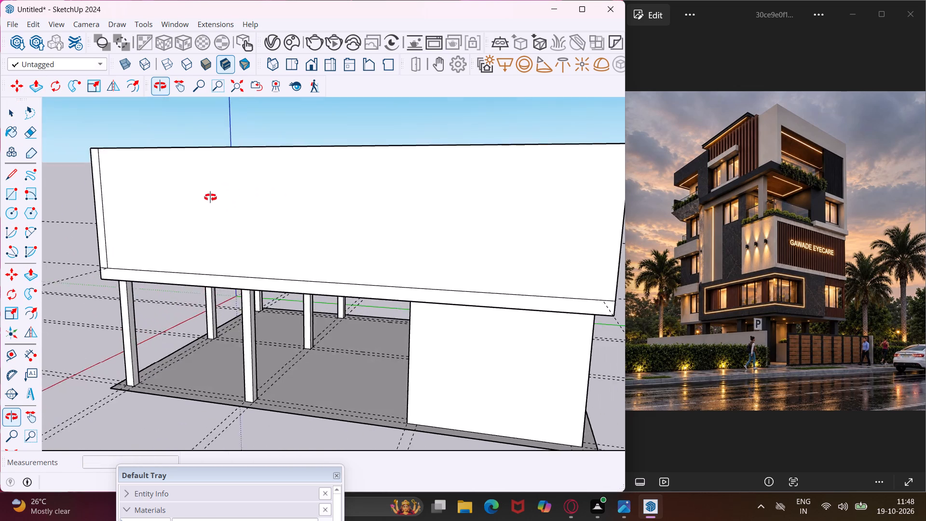
middle_drag(210, 197, 156, 178)
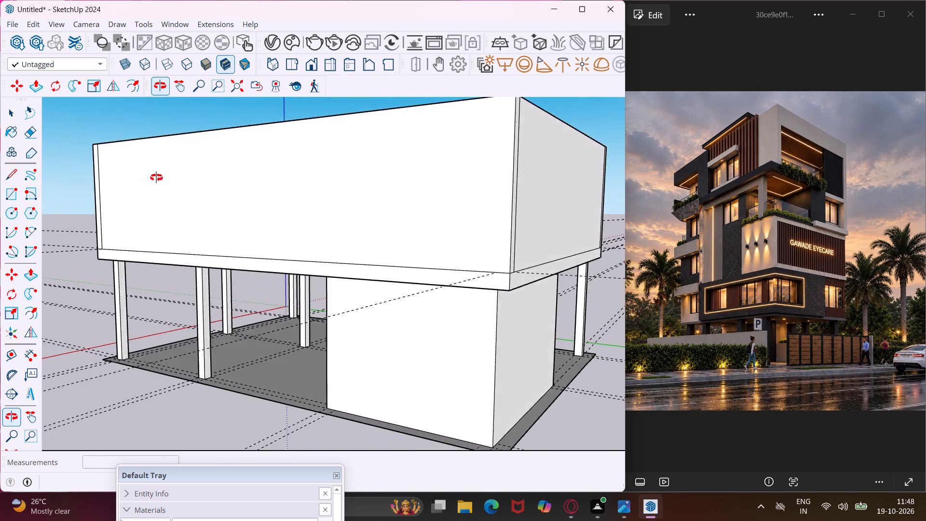
middle_drag(156, 178, 586, 201)
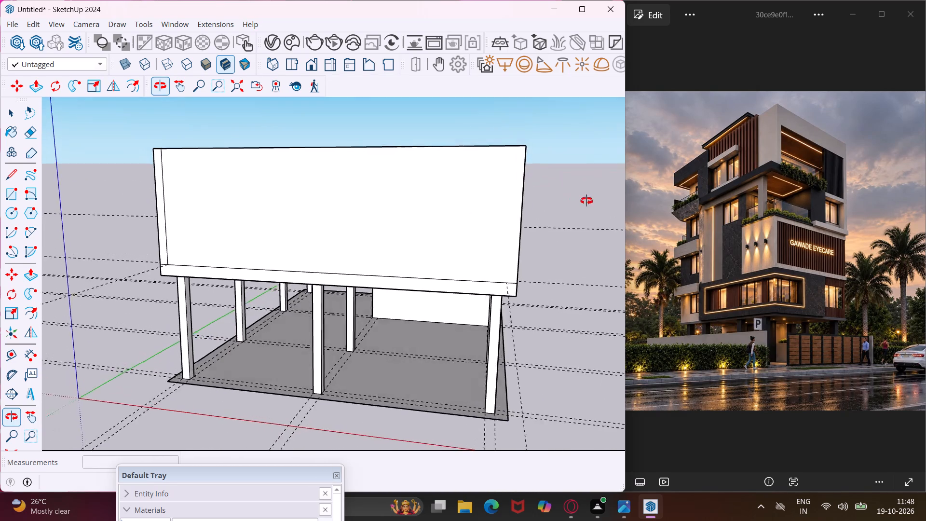
middle_drag(586, 201, 739, 226)
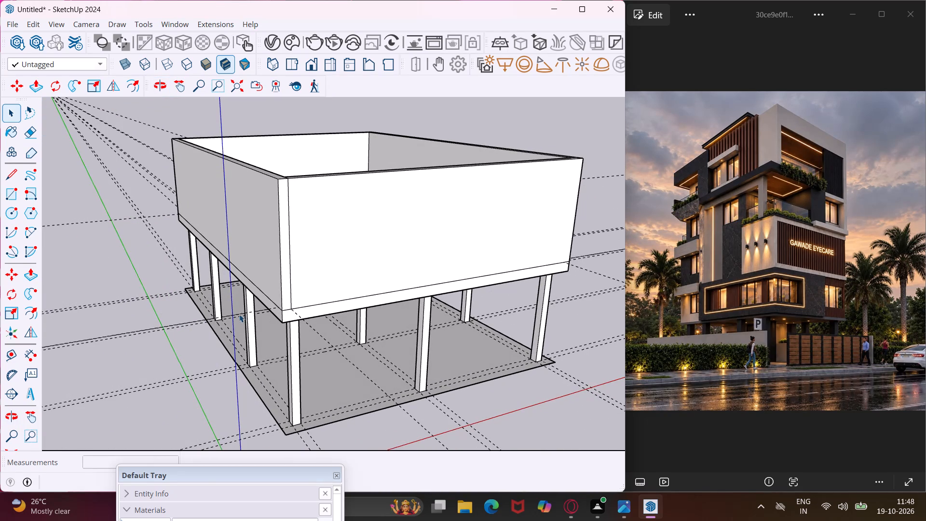
middle_drag(270, 278, 327, 278)
middle_drag(308, 269, 430, 247)
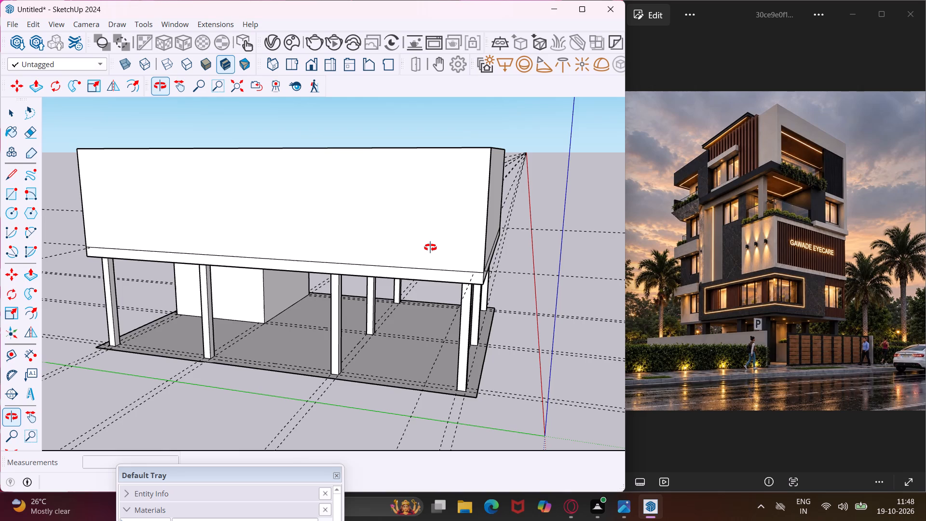
middle_drag(430, 247, 320, 262)
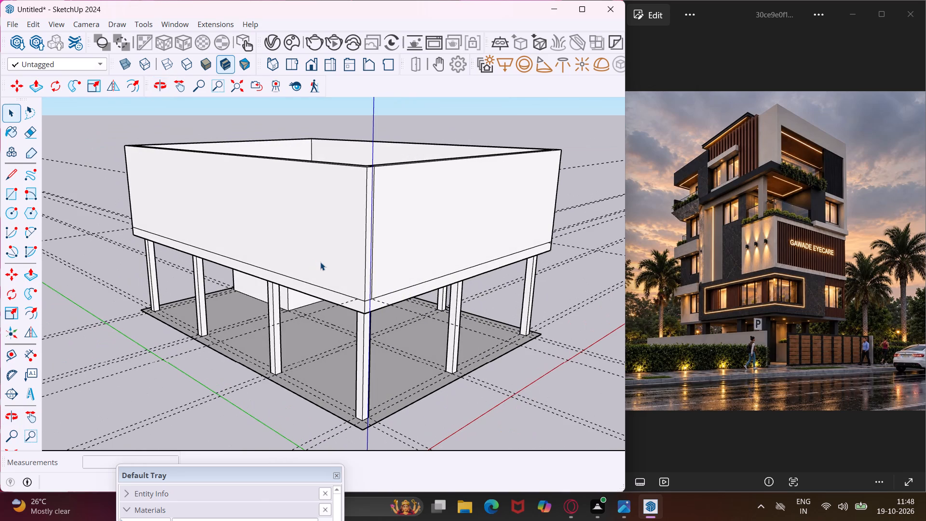
key(e)
click(371, 224)
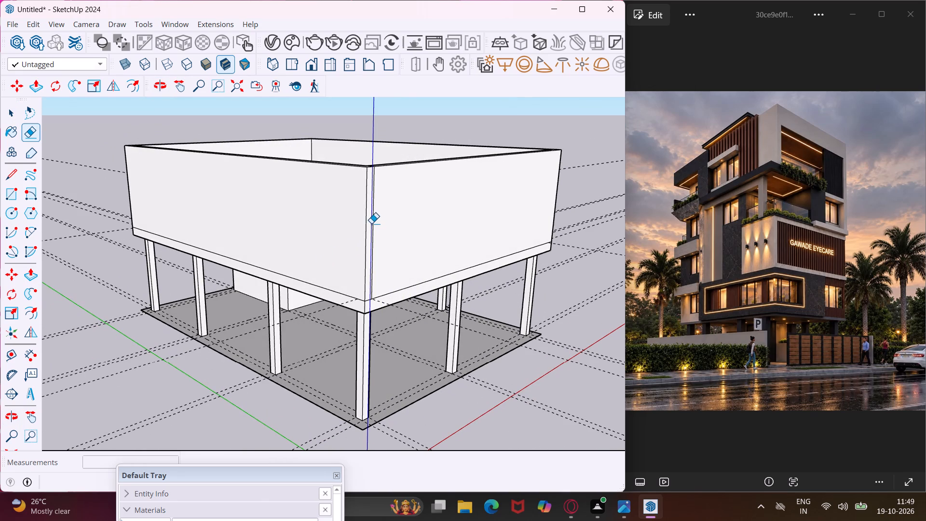
middle_drag(375, 222, 356, 227)
click(352, 222)
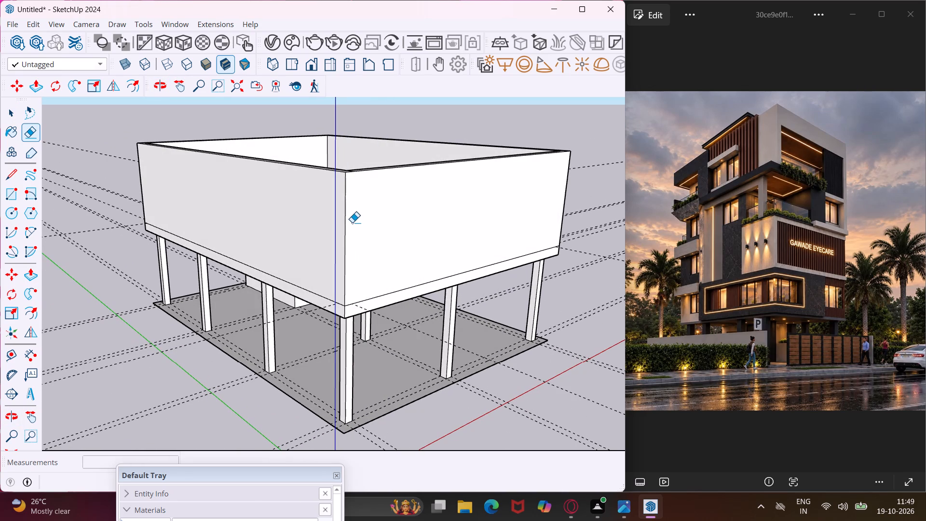
key(Escape)
key(space)
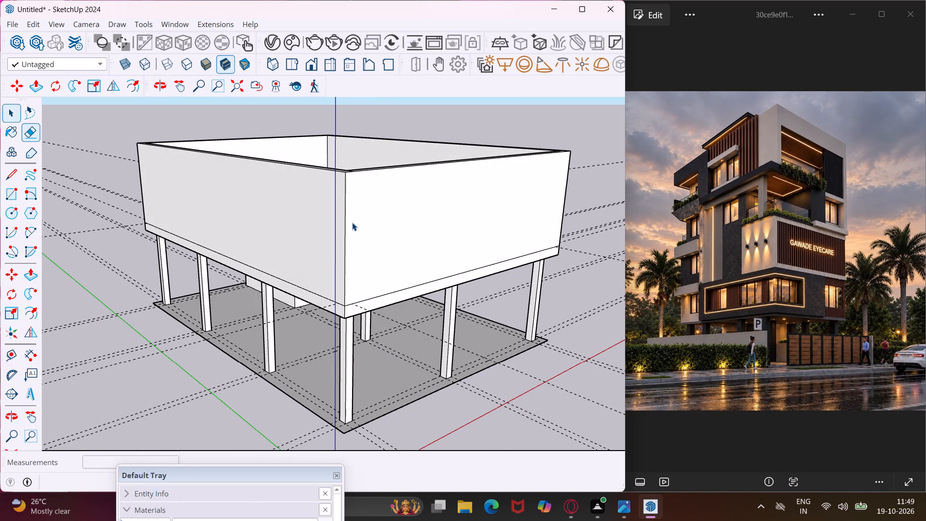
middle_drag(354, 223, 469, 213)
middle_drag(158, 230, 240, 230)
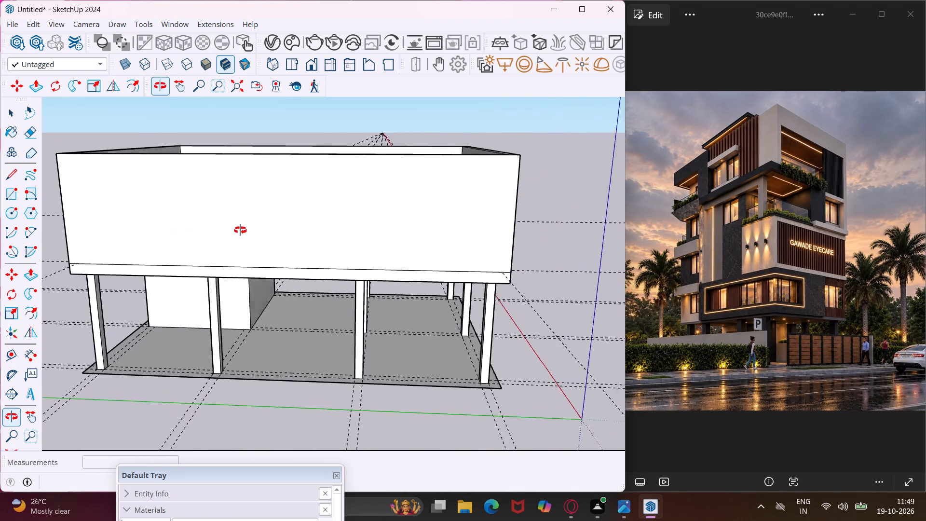
Place vertical guides on the long upper-floor wall facing the green axis, 4' from its end farthest from the red axis and 5' further along.
middle_drag(240, 230, 261, 226)
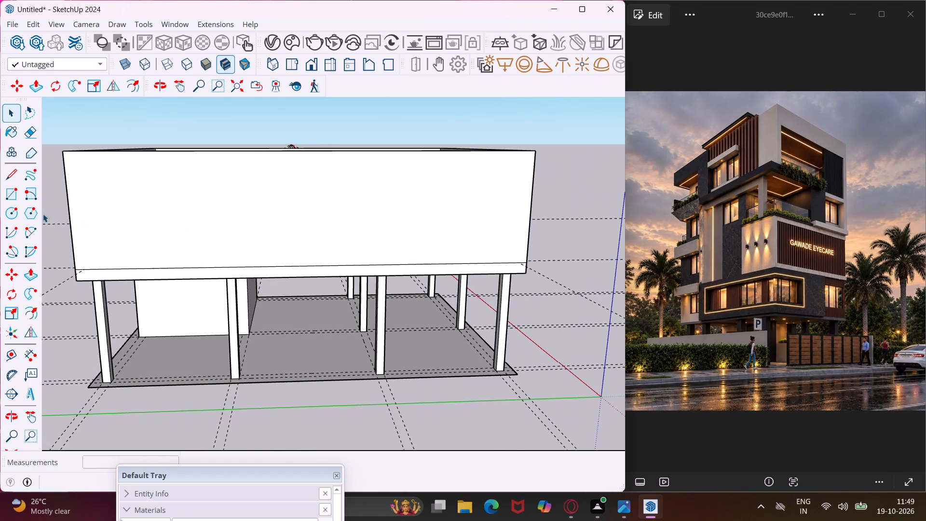
click(2, 359)
click(70, 224)
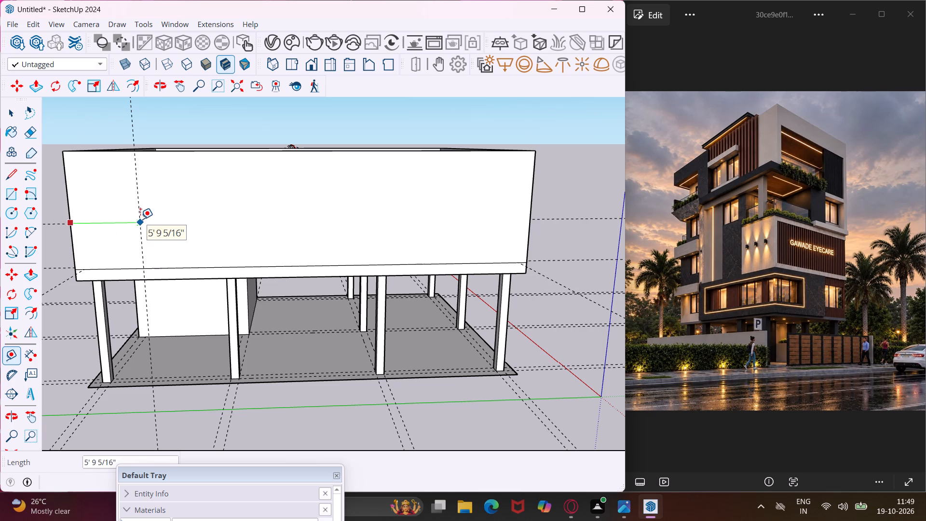
text(4')
key(Return)
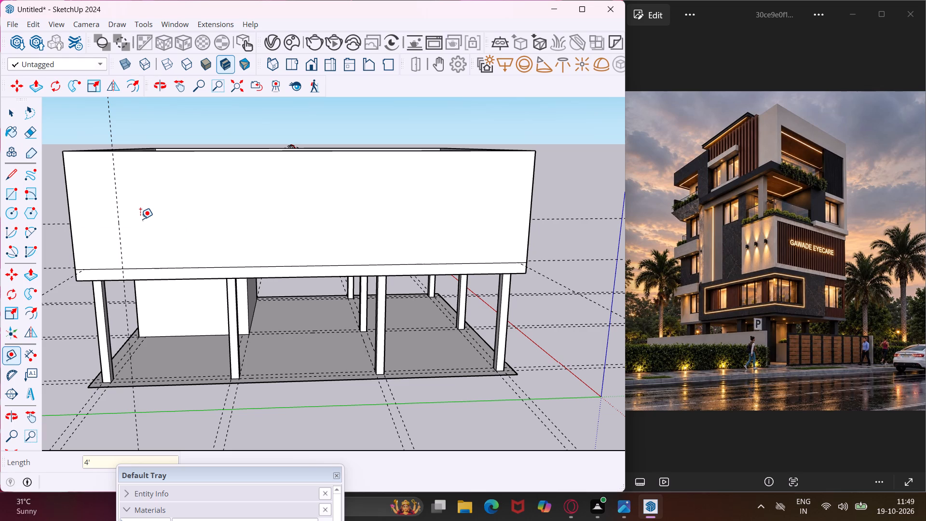
click(121, 240)
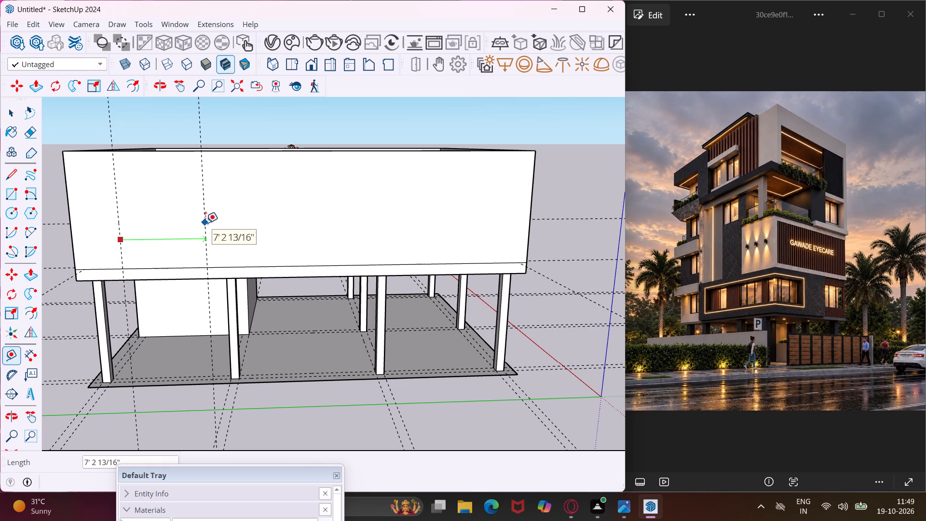
text(5')
key(Return)
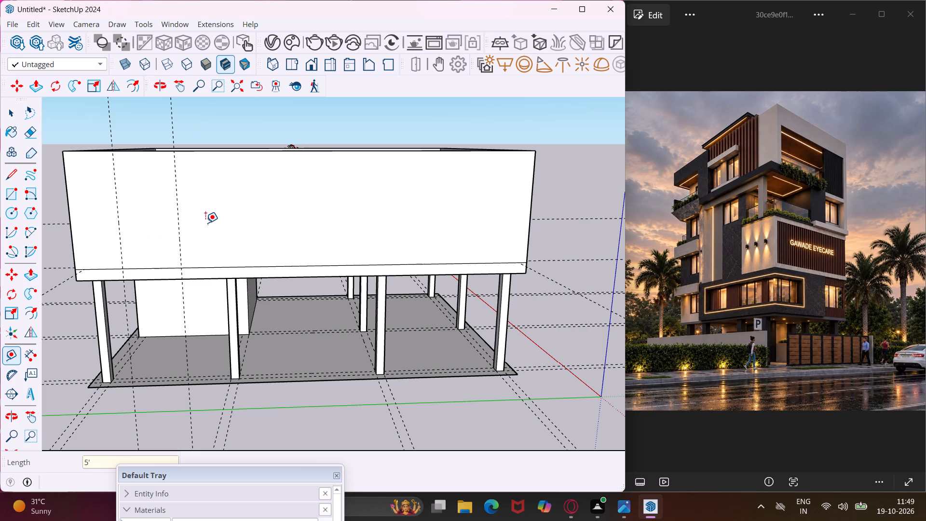
Place horizontal guides on the same wall face, 3' above its base seam line and 2' below its top edge.
click(163, 266)
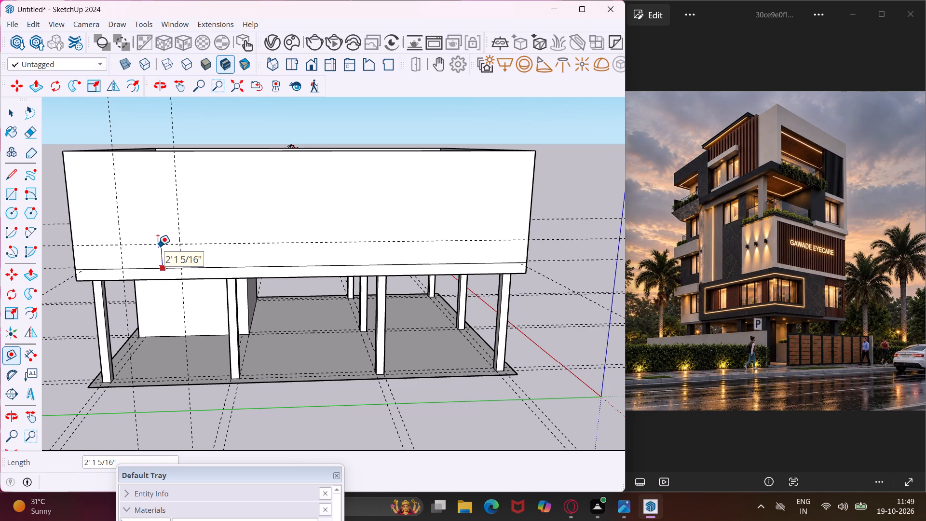
text(3')
key(Return)
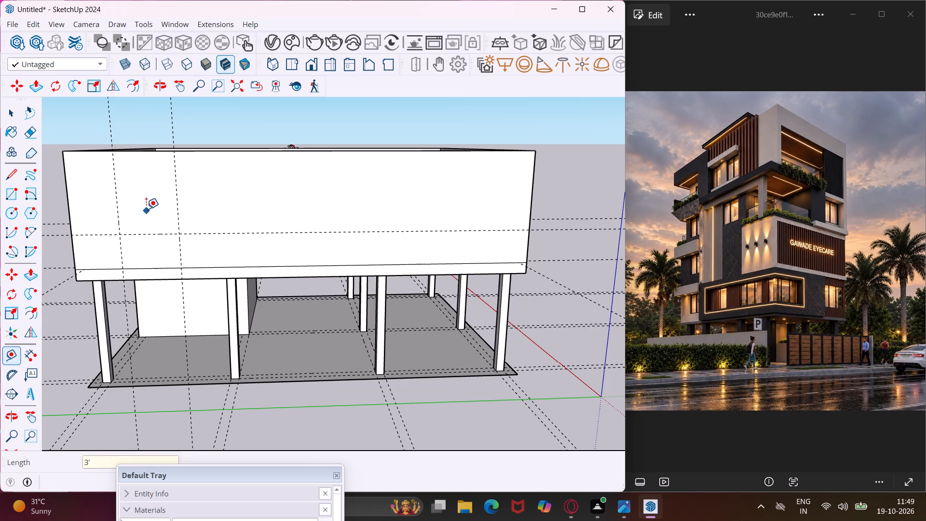
click(152, 148)
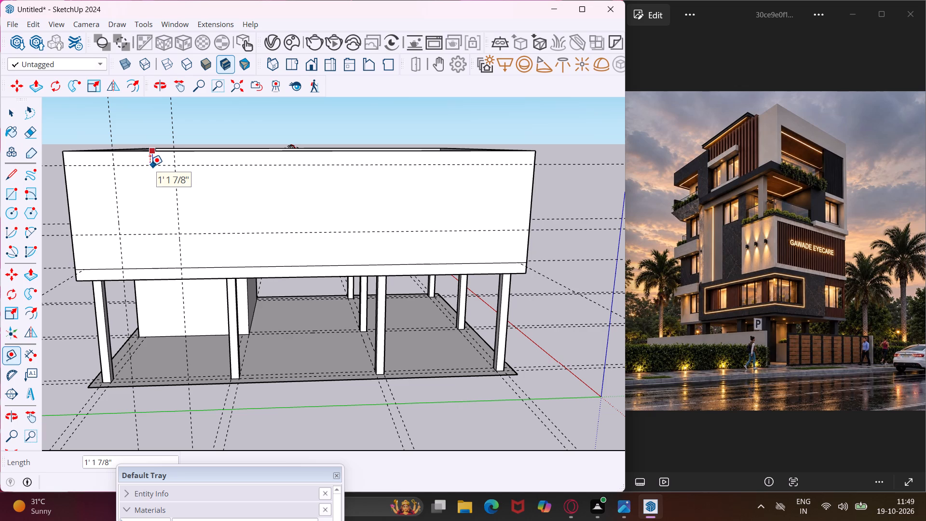
text(2')
key(Return)
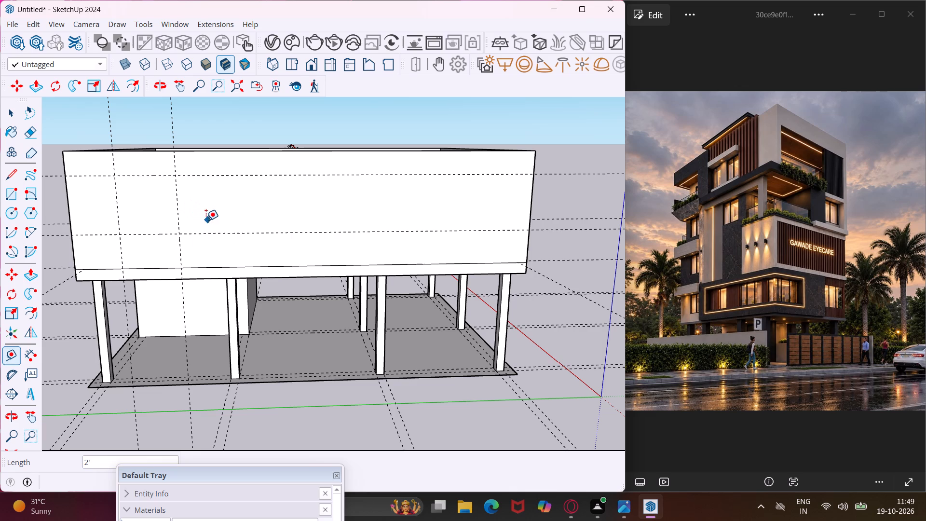
Add five more vertical guides towards the red axis, spaced successively about 3'6", 4'9", 5'11", 9' and 3'6" apart.
click(179, 206)
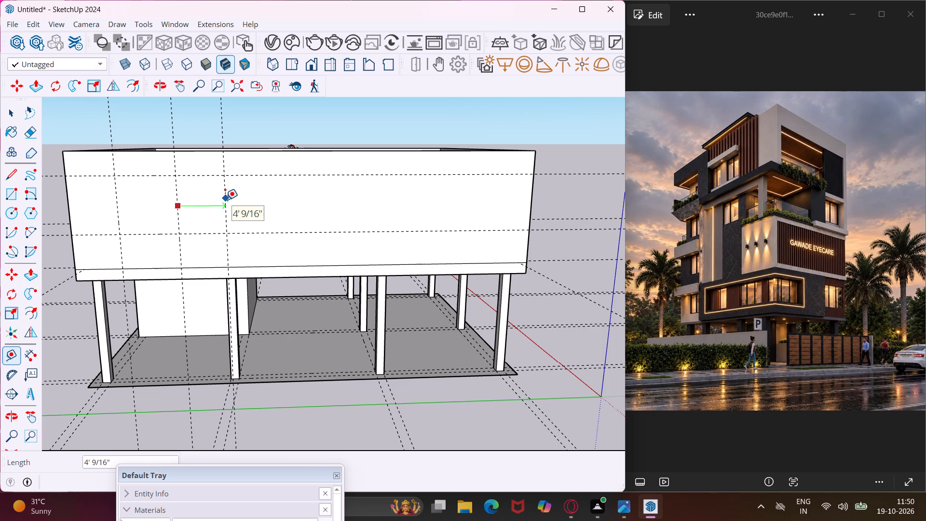
click(219, 200)
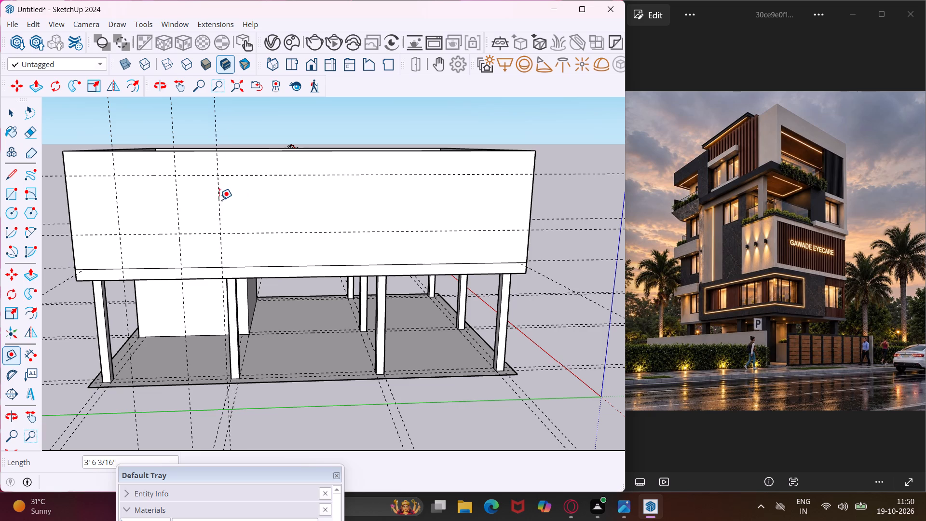
click(218, 224)
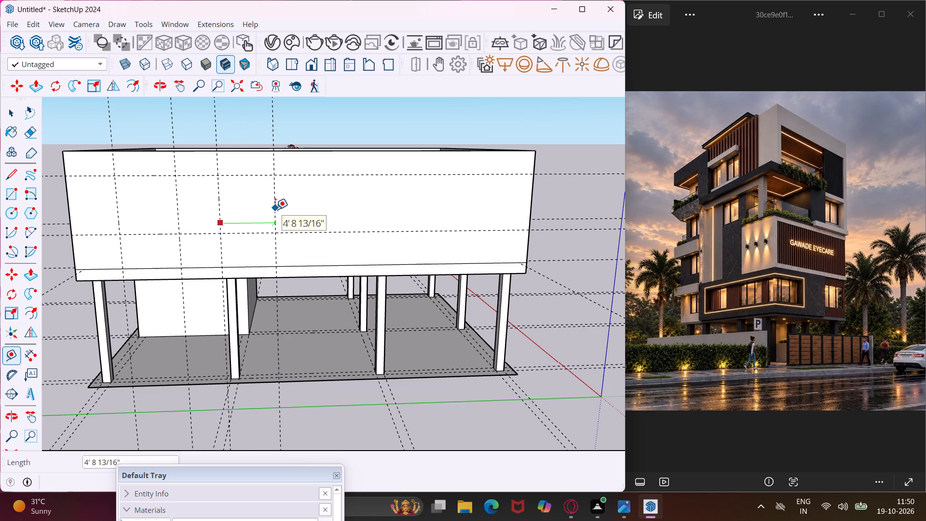
click(275, 209)
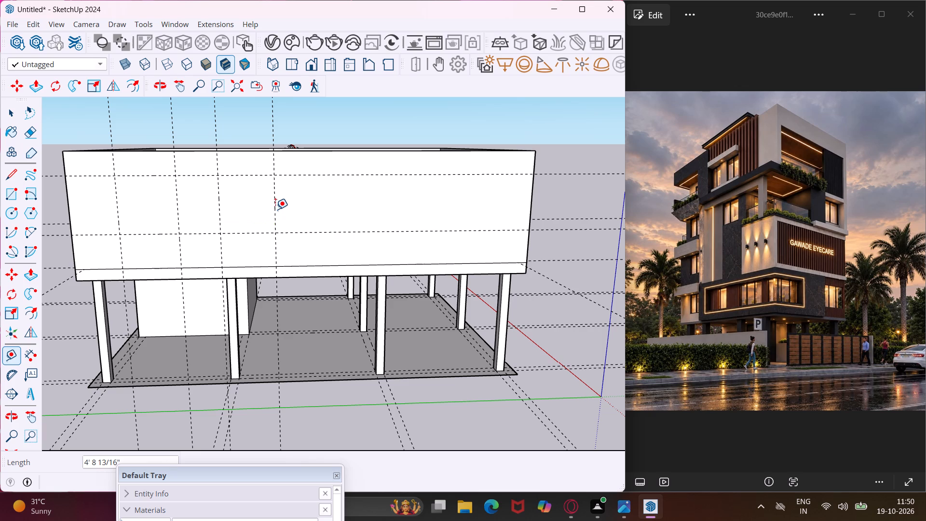
click(275, 220)
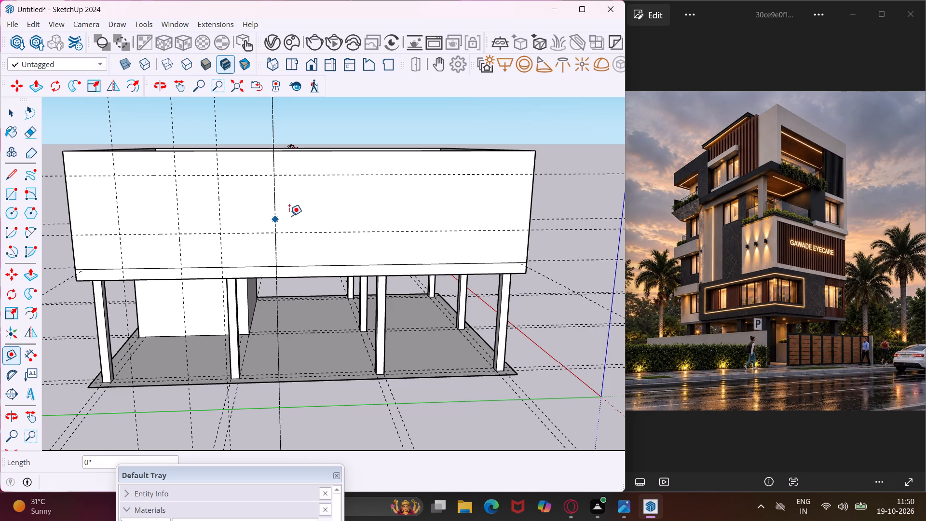
click(343, 206)
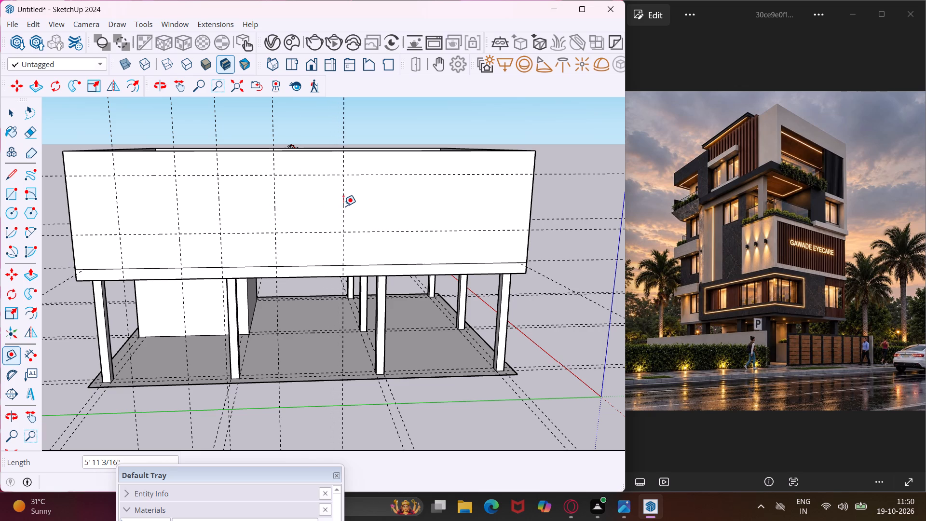
click(342, 209)
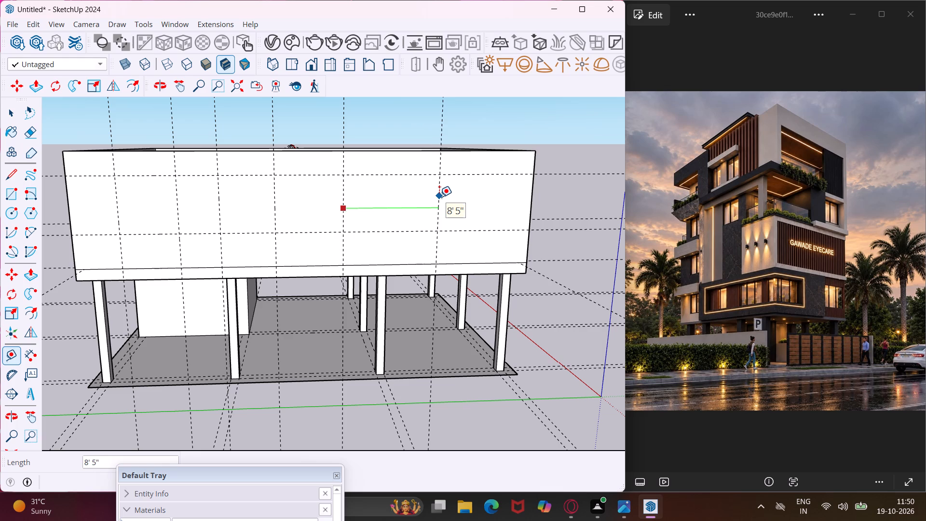
click(446, 197)
click(447, 207)
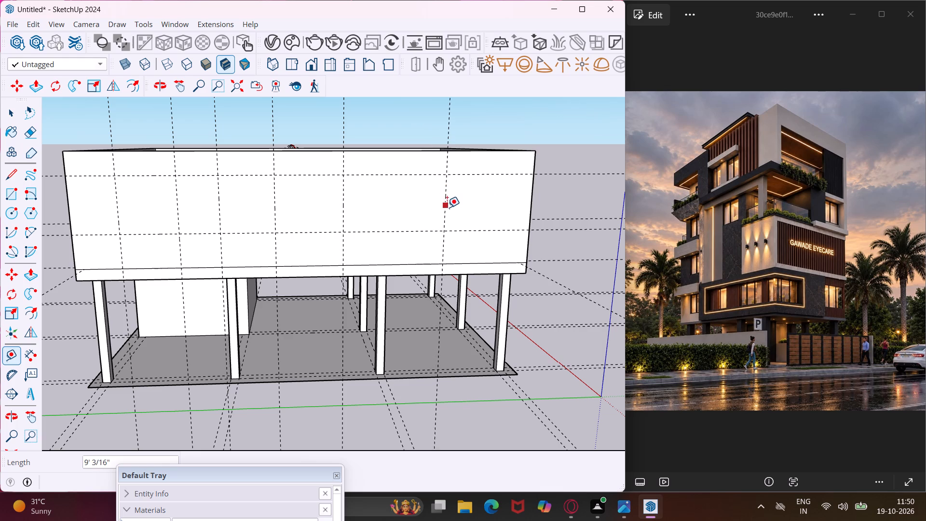
click(484, 203)
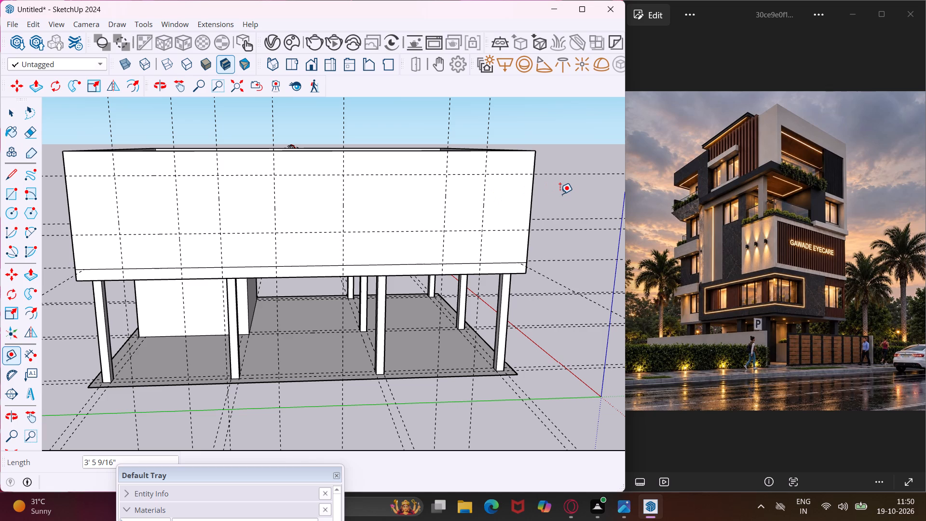
key(Escape)
key(space)
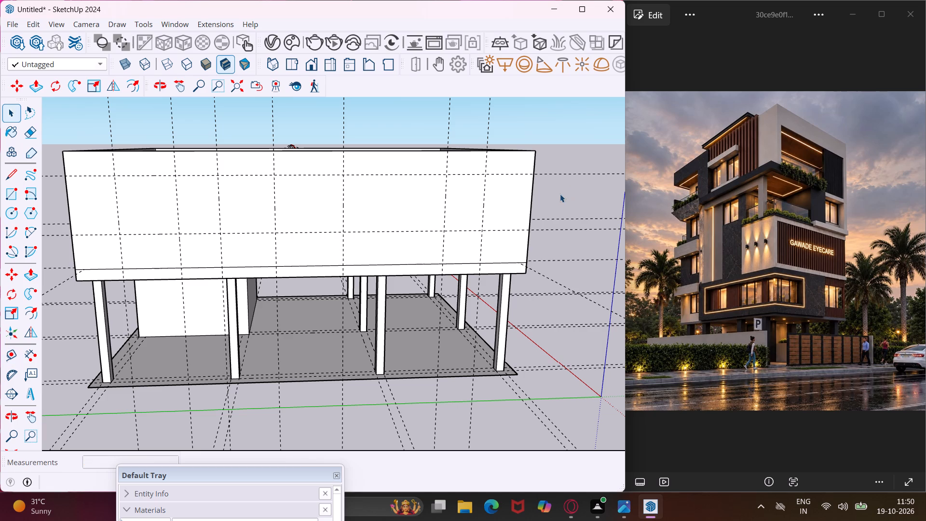
Draw a 5' by 5' rectangle between the 4' guide, the adjacent vertical guide and the two horizontal guides.
click(5, 190)
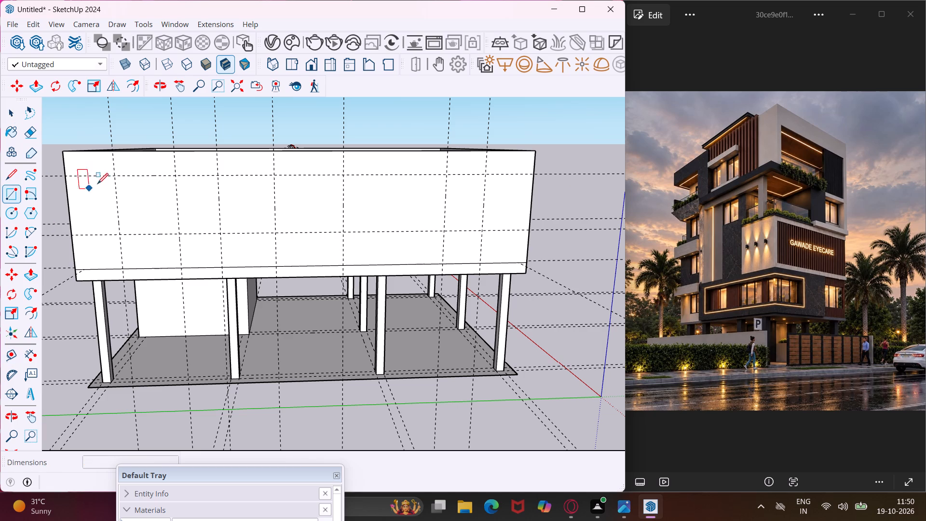
click(115, 178)
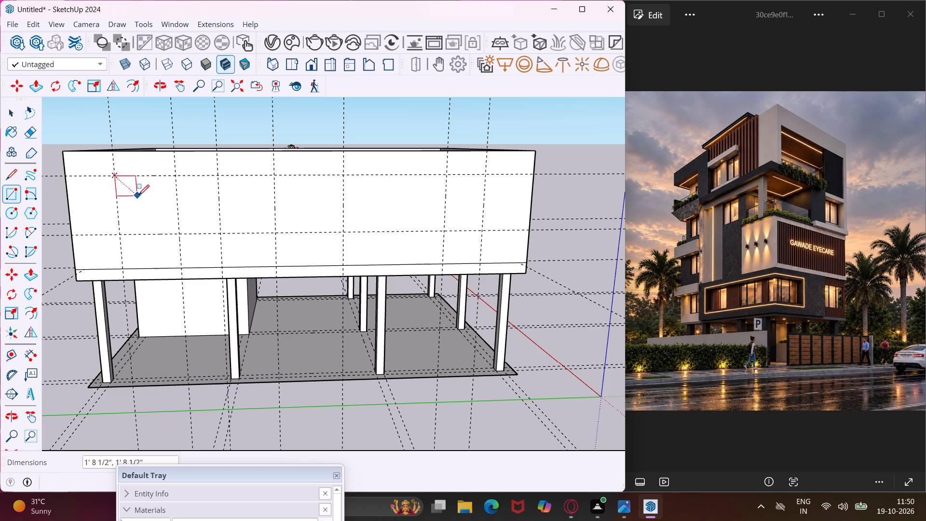
click(178, 233)
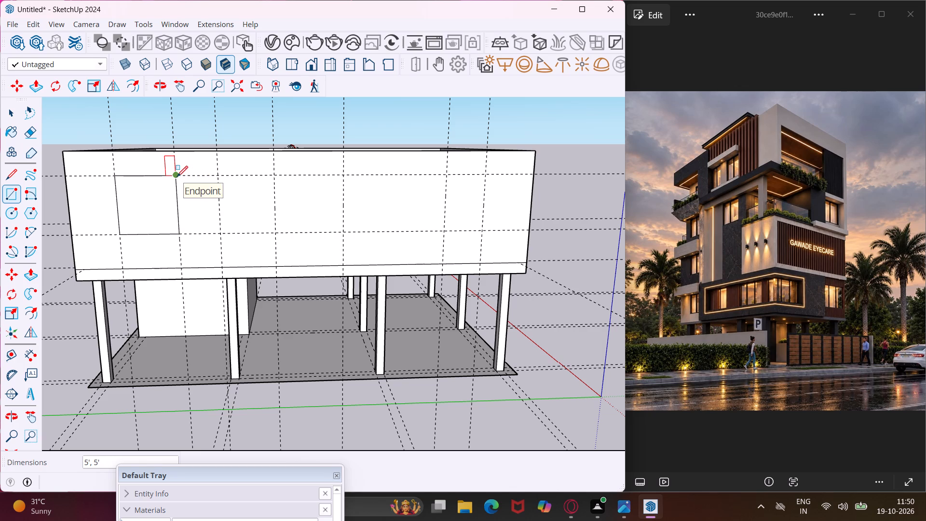
Draw a 31' by 10' rectangle from the second vertical guide at the wall's top edge to the base seam's end nearest the red axis.
click(175, 152)
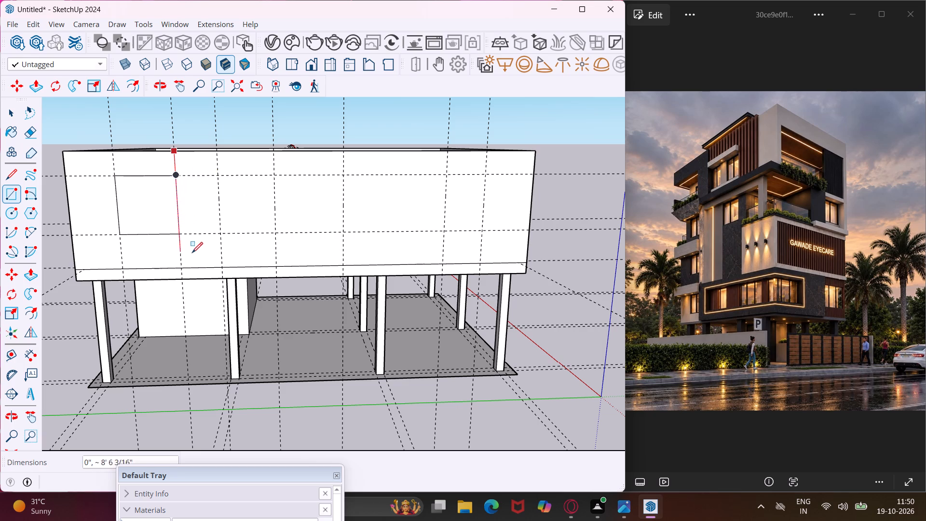
click(530, 262)
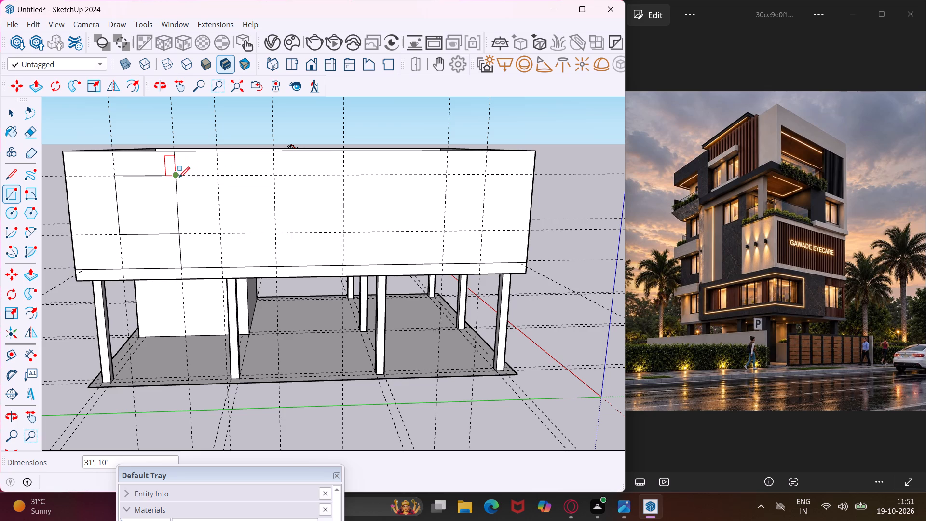
Draw three 5'-high rectangles between the horizontal guides, about 4'9", 9' and 4'4" wide, the last one reaching the wall end beside the red axis.
click(217, 174)
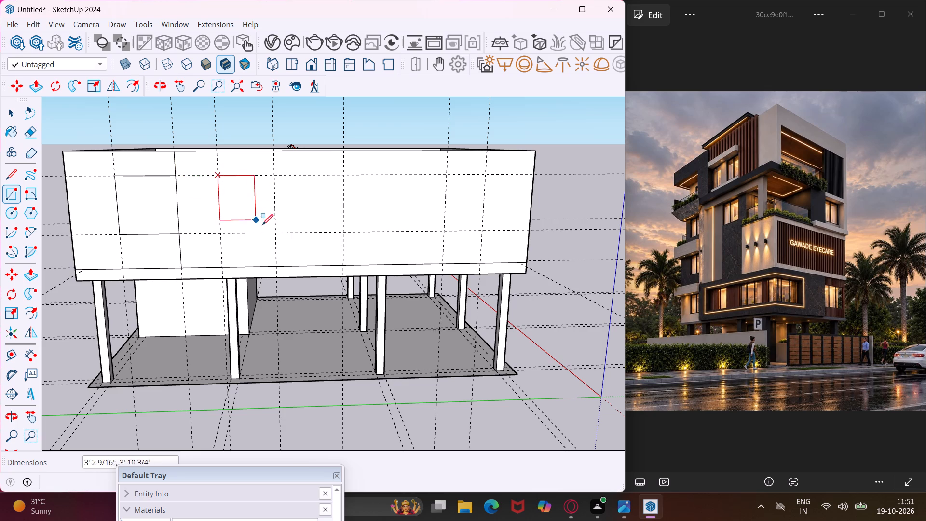
click(275, 232)
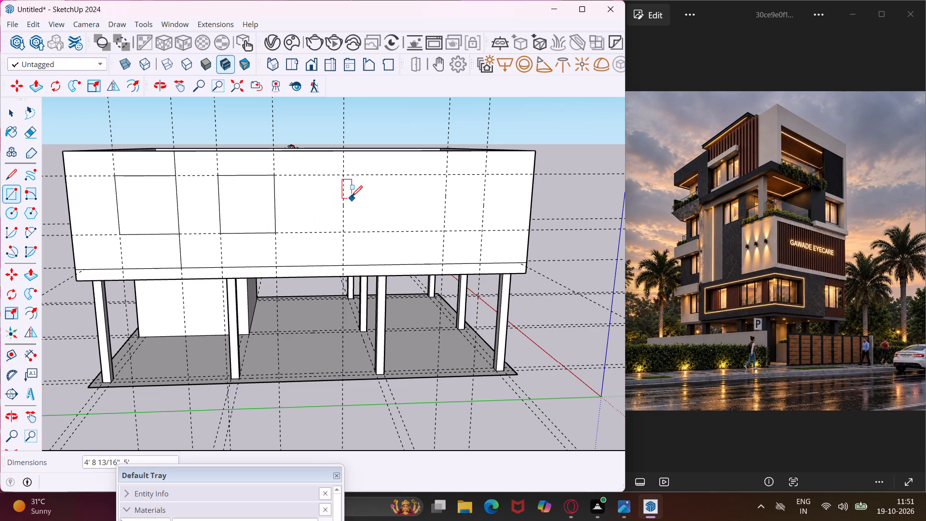
click(343, 177)
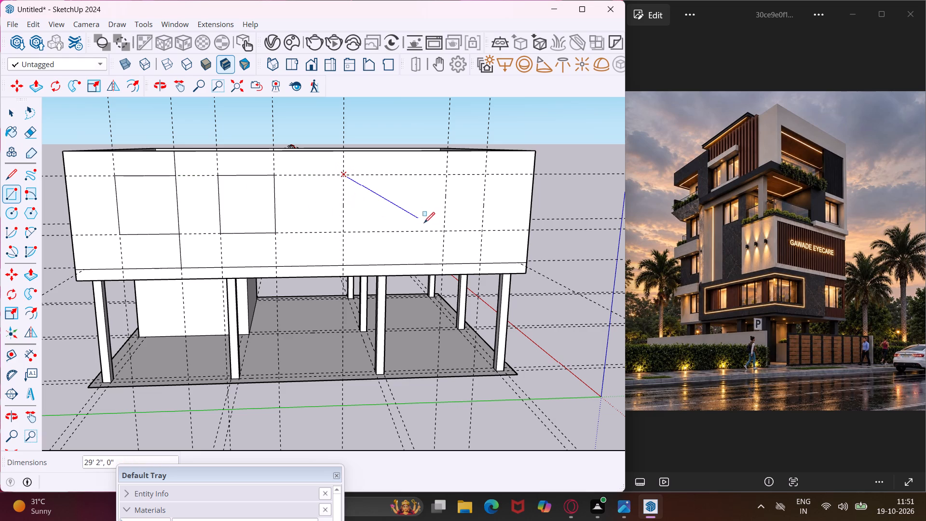
click(444, 231)
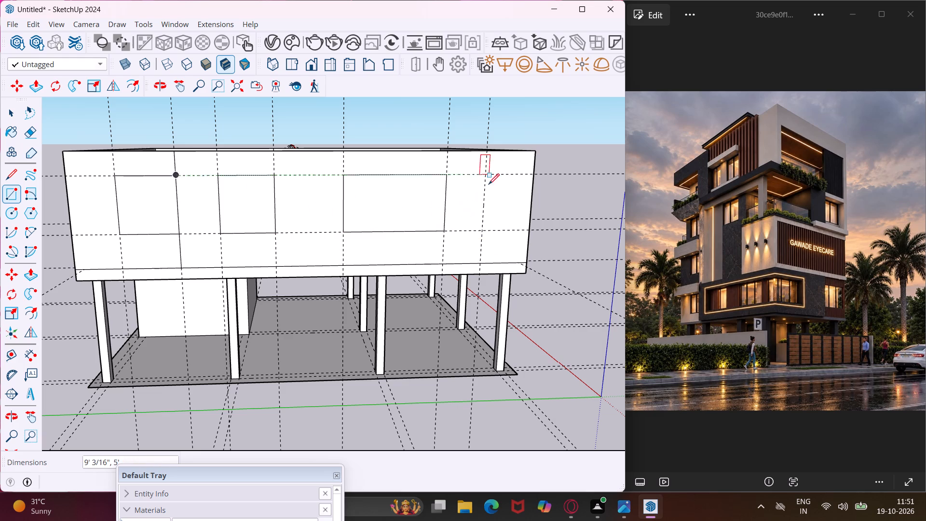
click(485, 176)
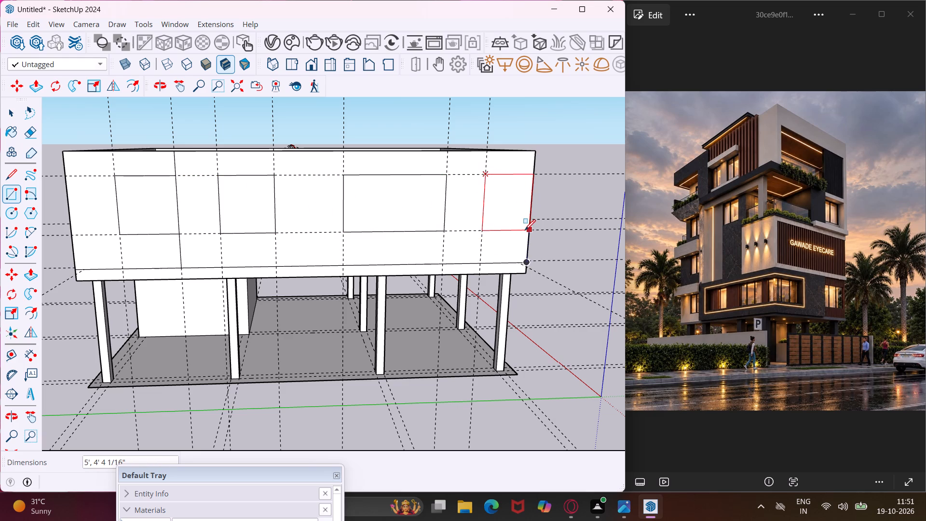
click(529, 231)
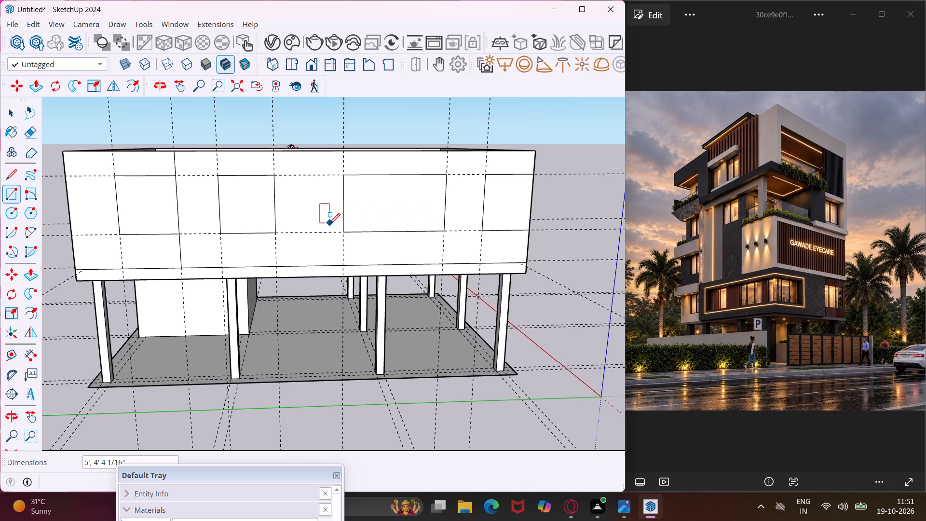
key(Escape)
key(space)
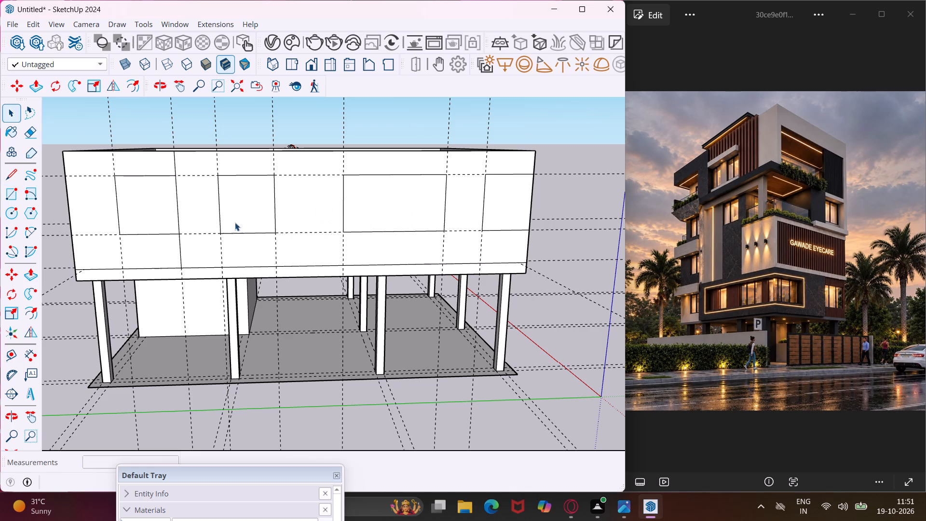
Draw a 9' by 2' rectangle from the wall's top corner farthest from the red axis to the top of the 5' square.
middle_drag(156, 197, 169, 221)
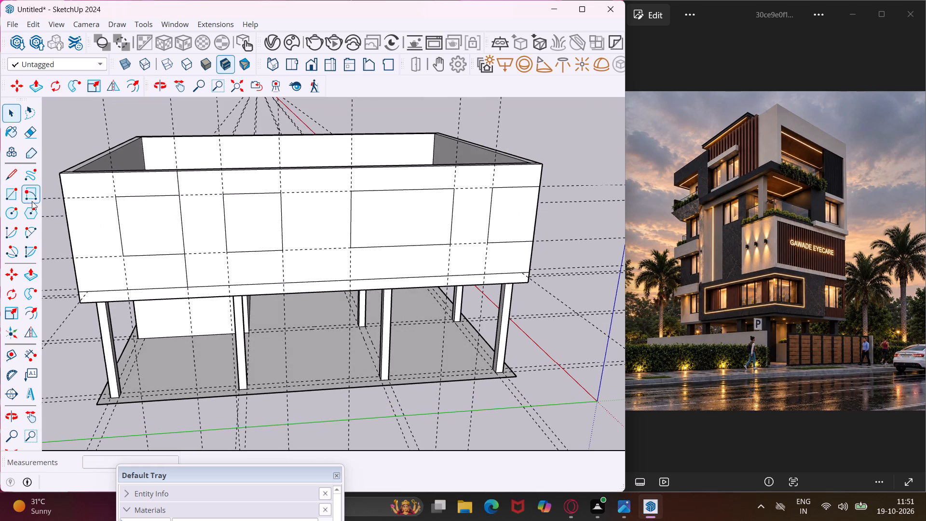
click(17, 192)
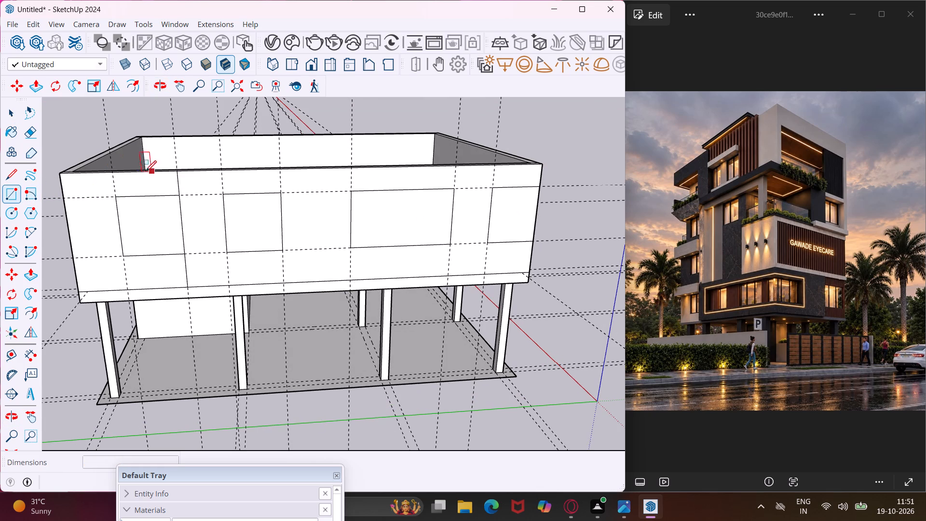
click(63, 172)
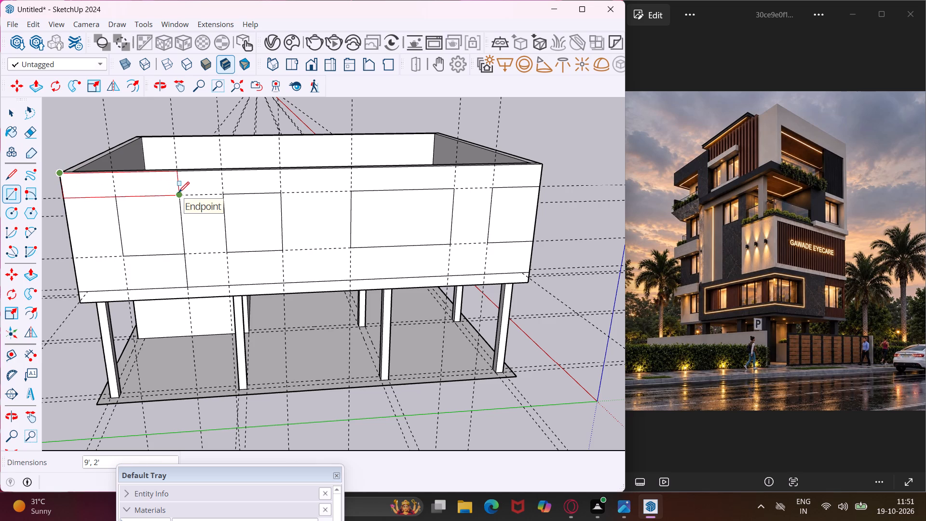
click(178, 192)
key(Escape)
key(space)
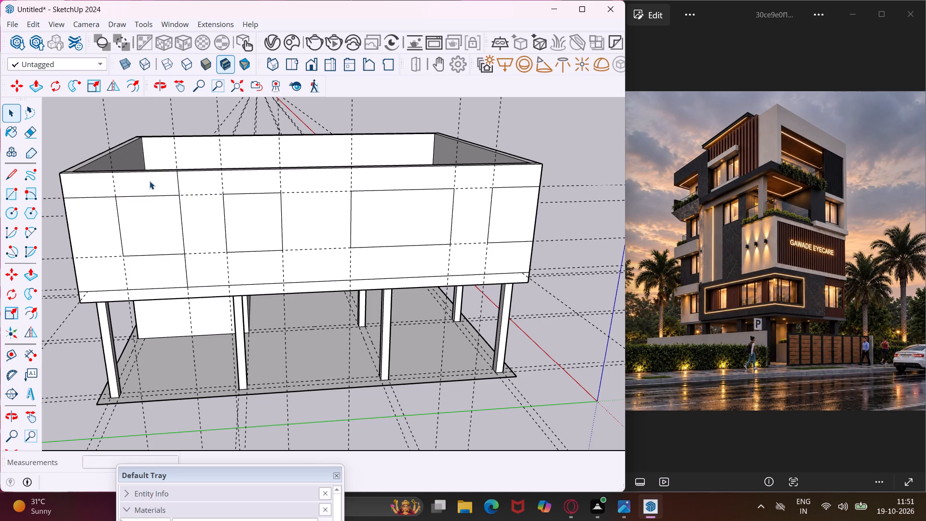
Push the three window rectangles farthest from the red axis 9" through the long upper-floor wall to cut openings.
middle_drag(148, 182, 269, 224)
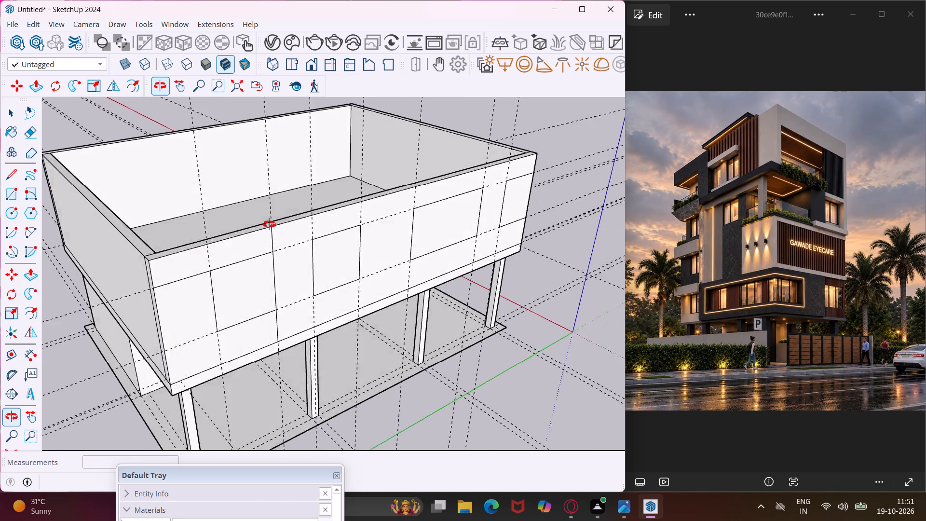
middle_drag(269, 224, 276, 233)
click(262, 291)
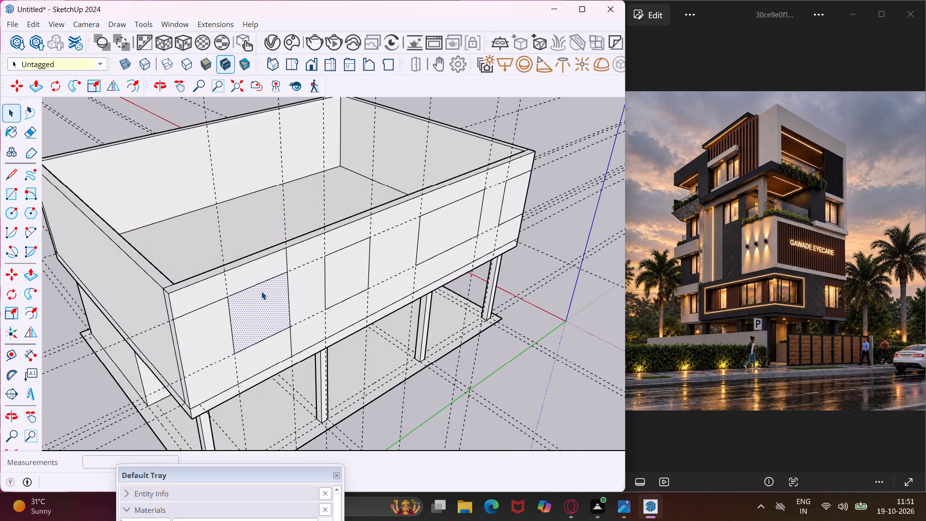
key(p)
click(261, 291)
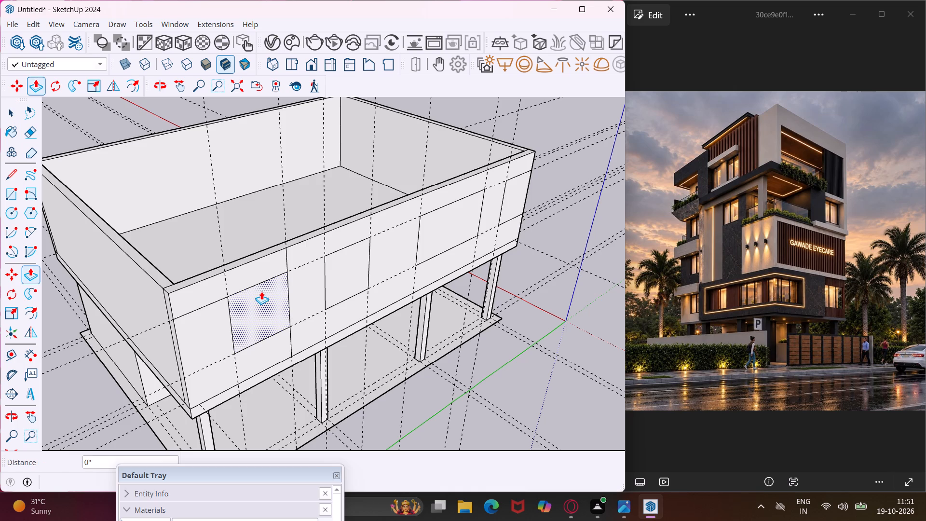
middle_drag(218, 235, 288, 305)
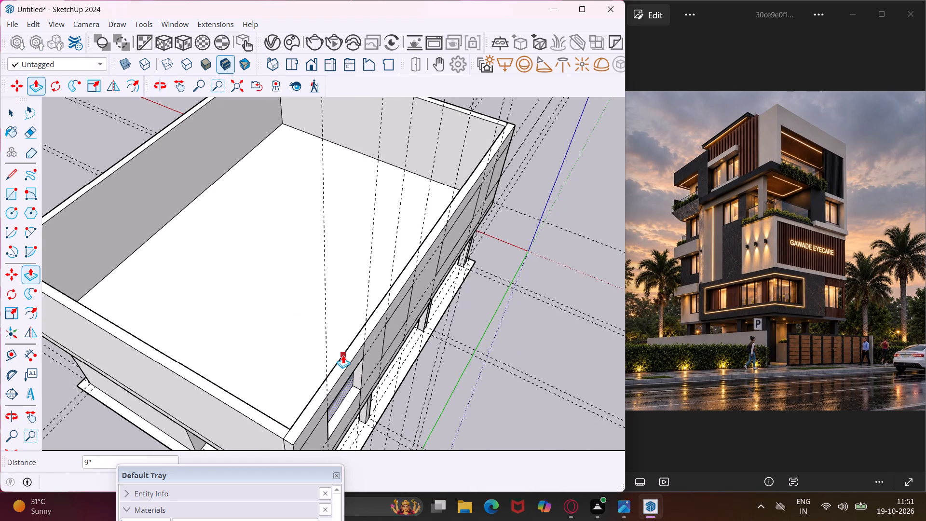
click(343, 355)
middle_drag(415, 306, 377, 313)
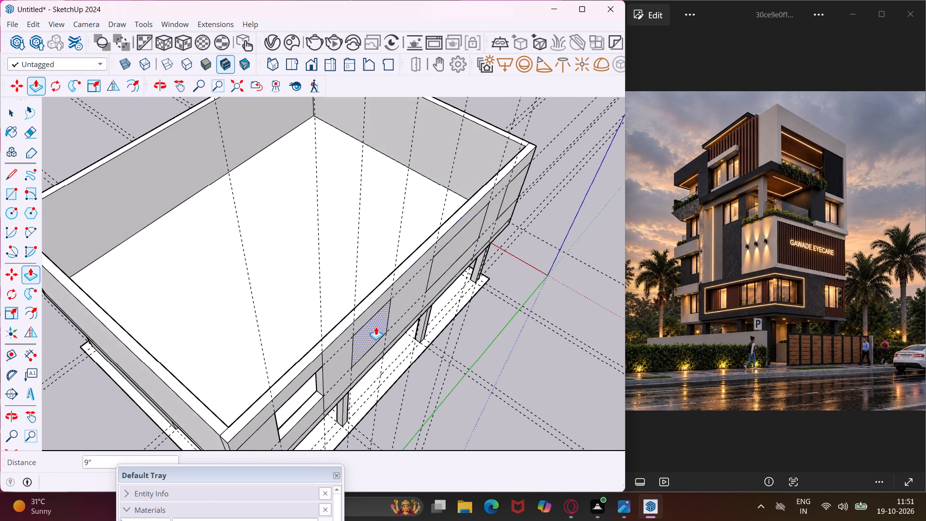
click(376, 327)
click(362, 297)
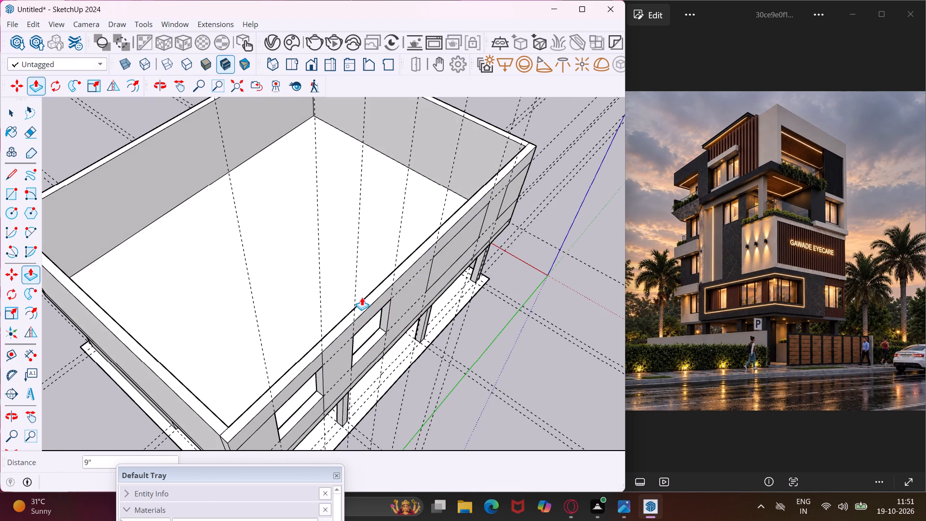
click(445, 258)
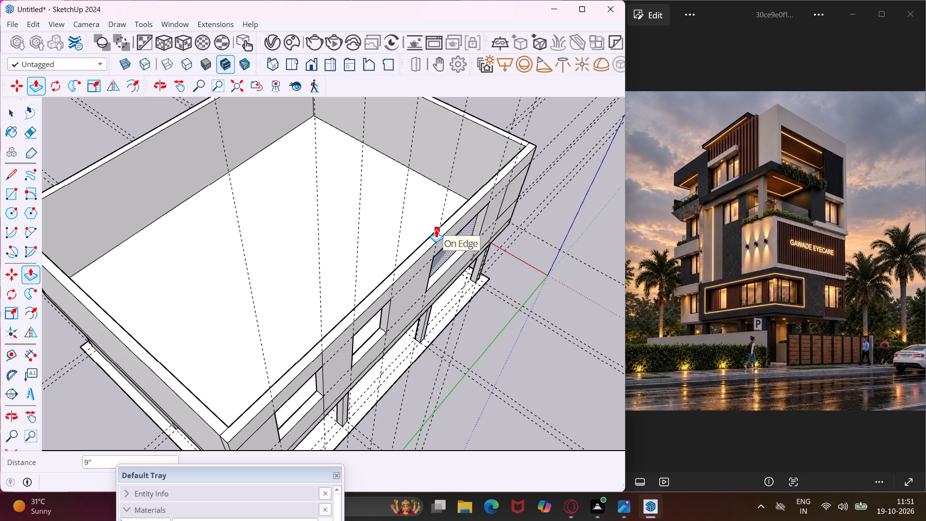
click(436, 229)
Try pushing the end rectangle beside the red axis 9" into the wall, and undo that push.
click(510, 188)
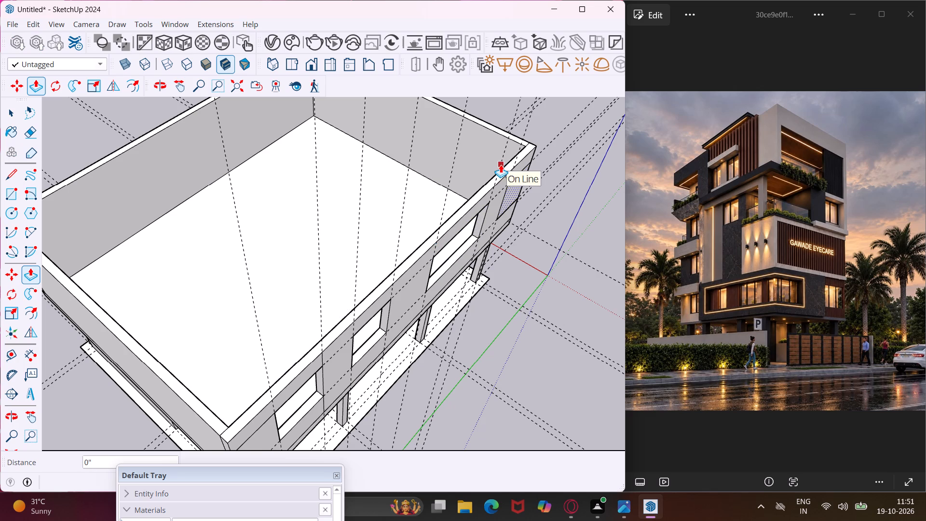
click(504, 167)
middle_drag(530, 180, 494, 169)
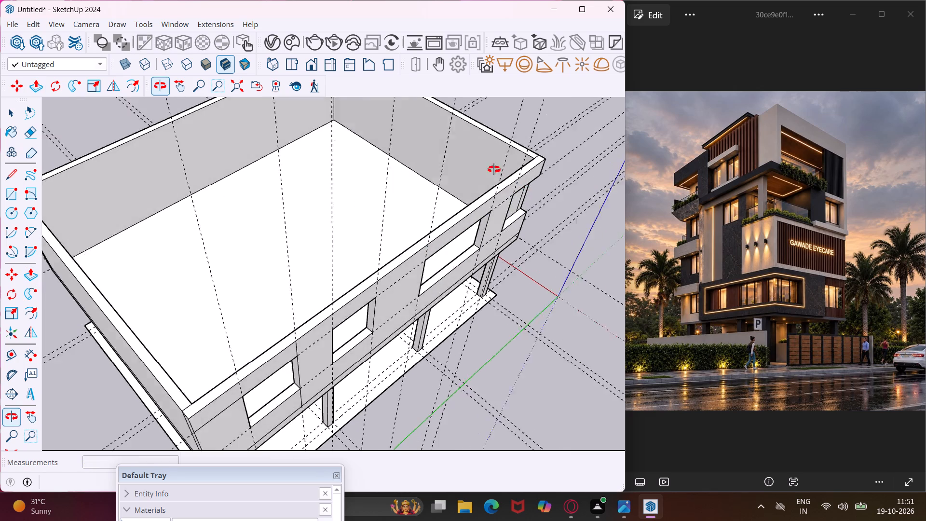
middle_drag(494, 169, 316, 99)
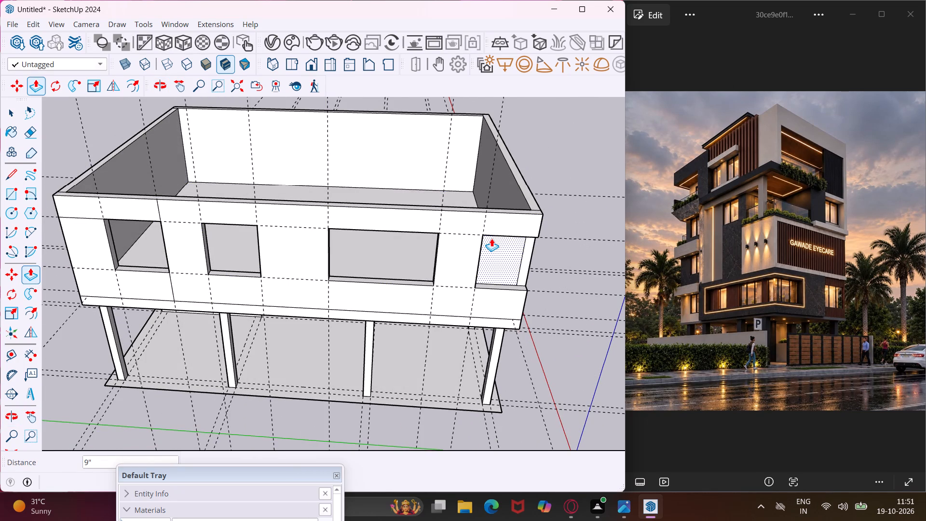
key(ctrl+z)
Push the end rectangle beside the red axis 9" into the wall.
scroll(500, 238, up, 8)
click(510, 247)
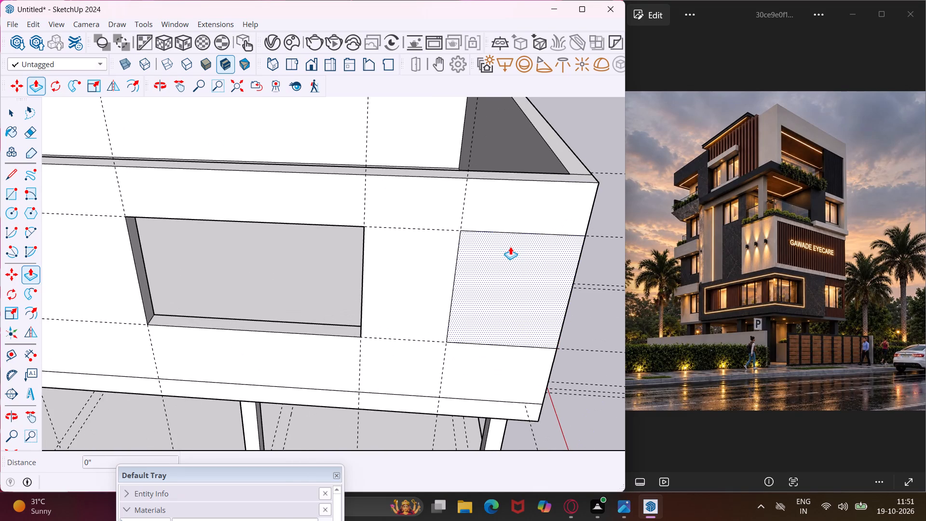
click(500, 173)
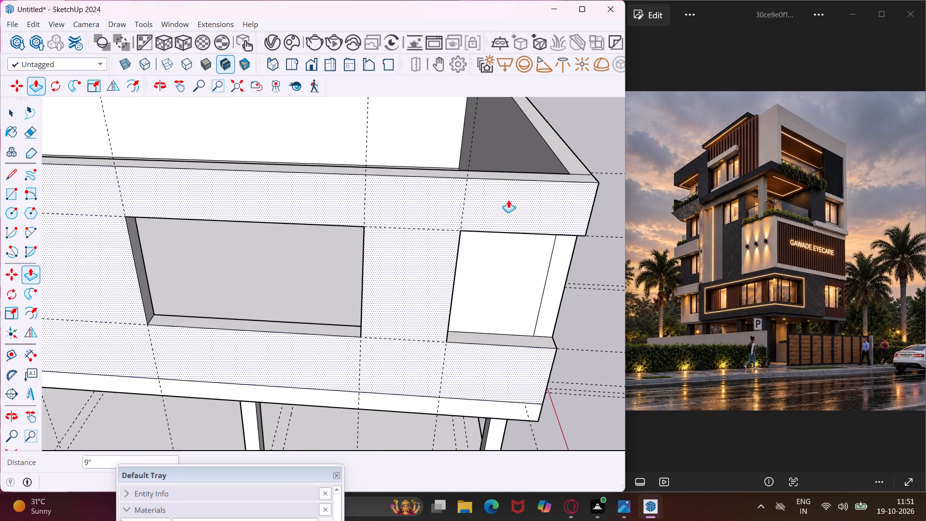
Delete the remaining back face inside the end window recess beside the red axis.
middle_drag(521, 246, 374, 220)
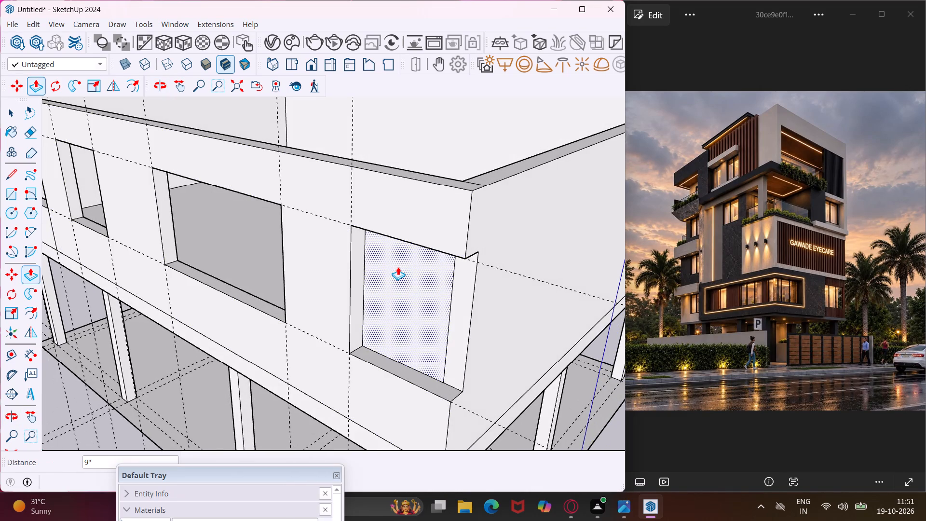
click(398, 267)
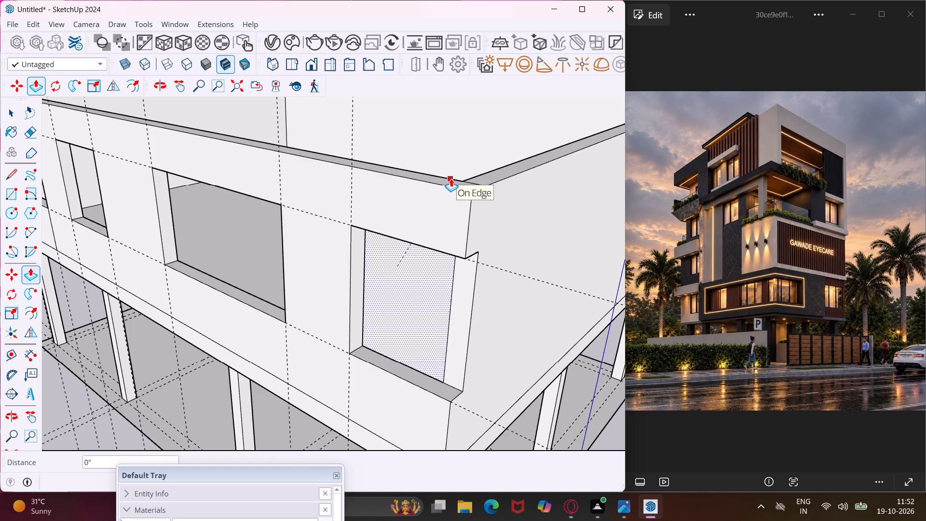
key(Escape)
key(space)
click(436, 285)
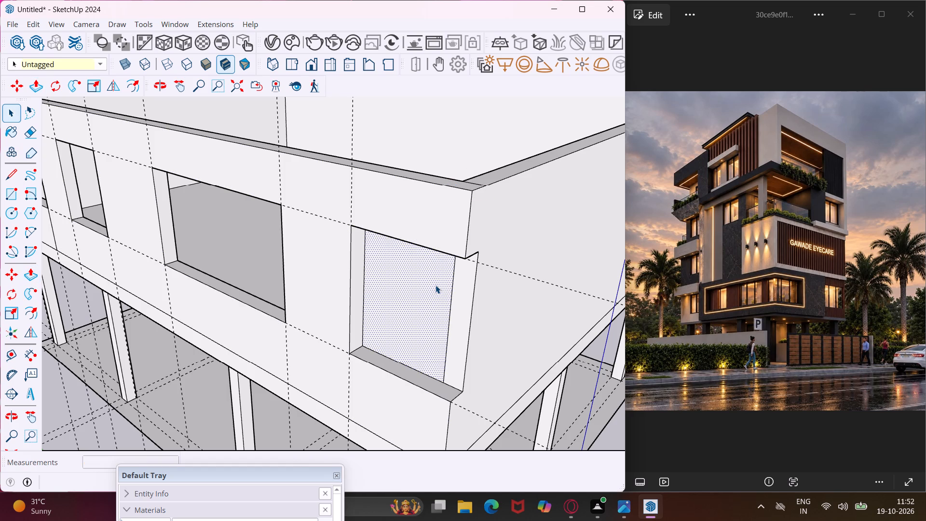
key(Delete)
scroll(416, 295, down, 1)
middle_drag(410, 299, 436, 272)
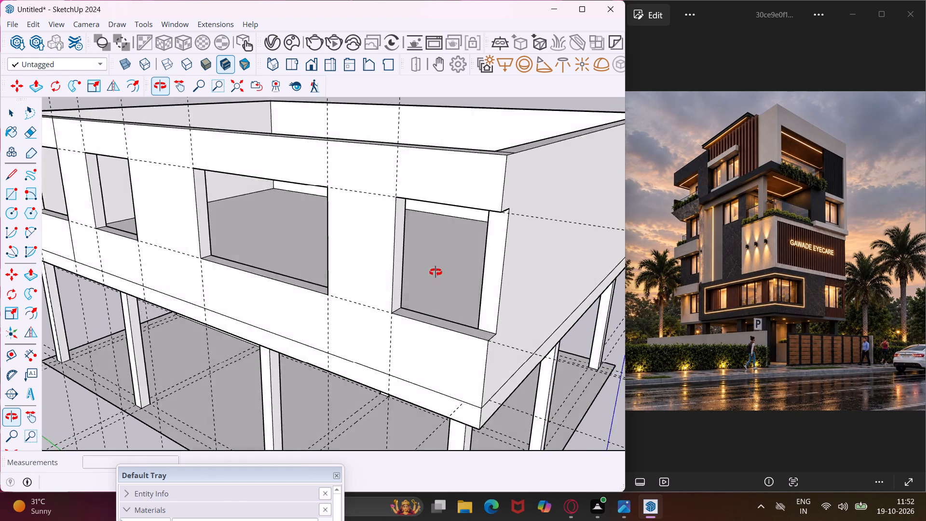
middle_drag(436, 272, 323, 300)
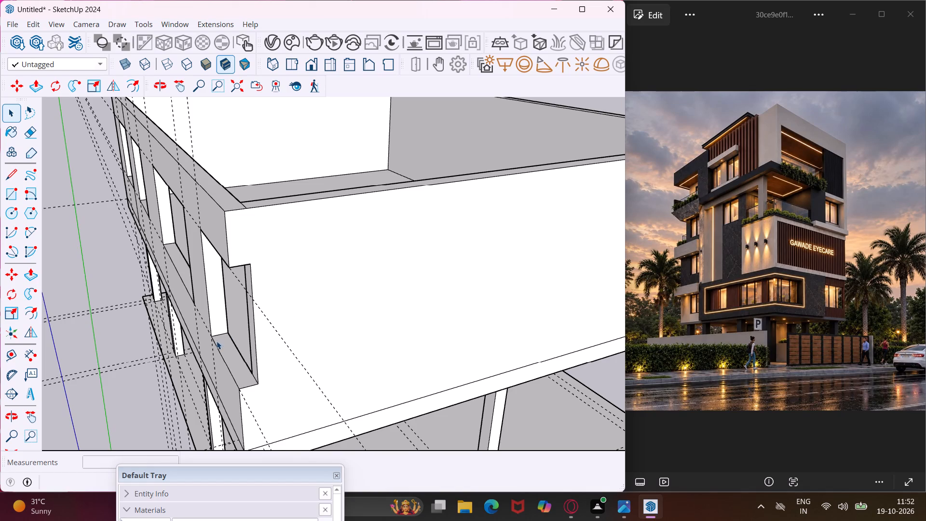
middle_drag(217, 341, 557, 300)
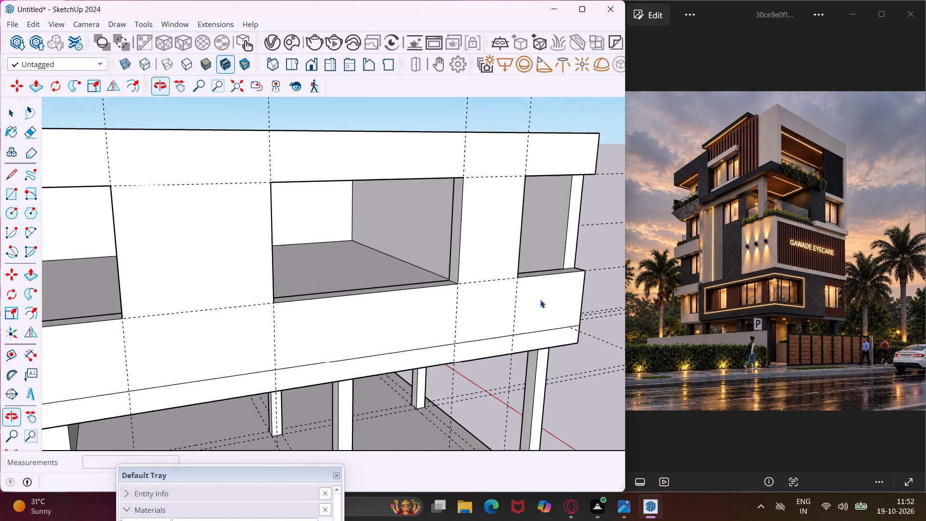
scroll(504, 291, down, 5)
Open the Chaos Cosmos asset library, dismiss the V-Ray update notification, and search the library for window.
click(285, 41)
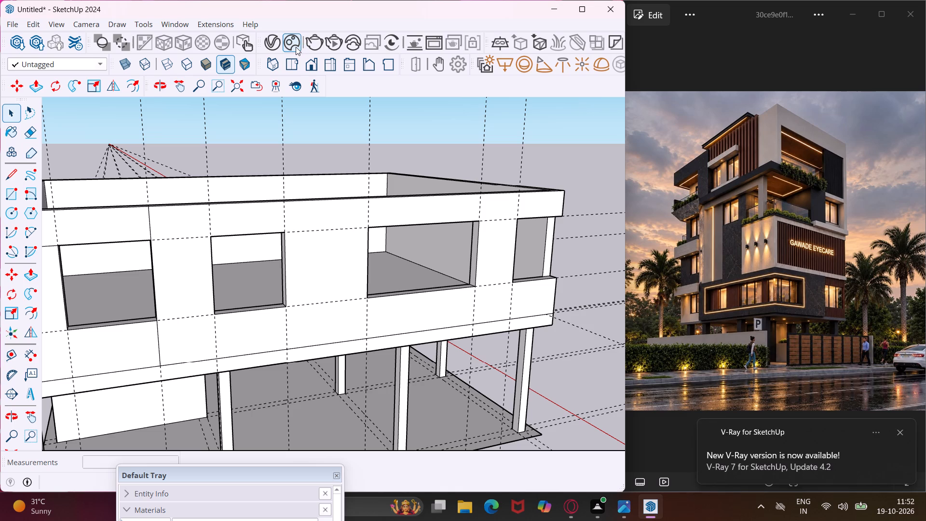
click(902, 430)
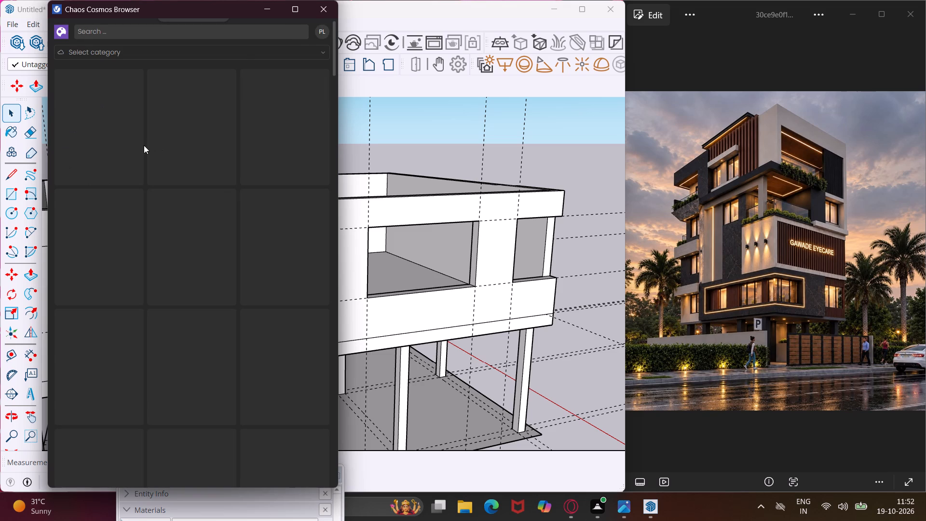
click(148, 25)
click(90, 121)
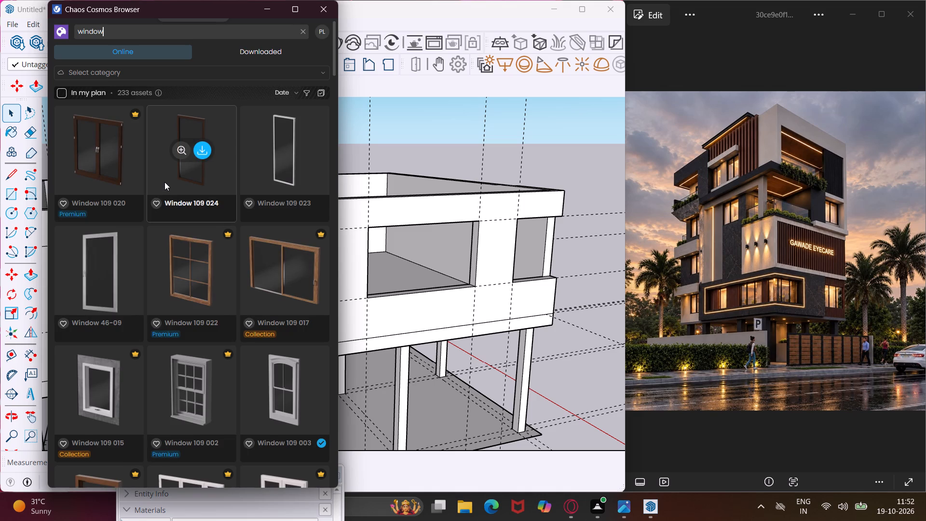
Browse the window search results for a model that suits the upper-floor wall openings.
scroll(128, 228, down, 5)
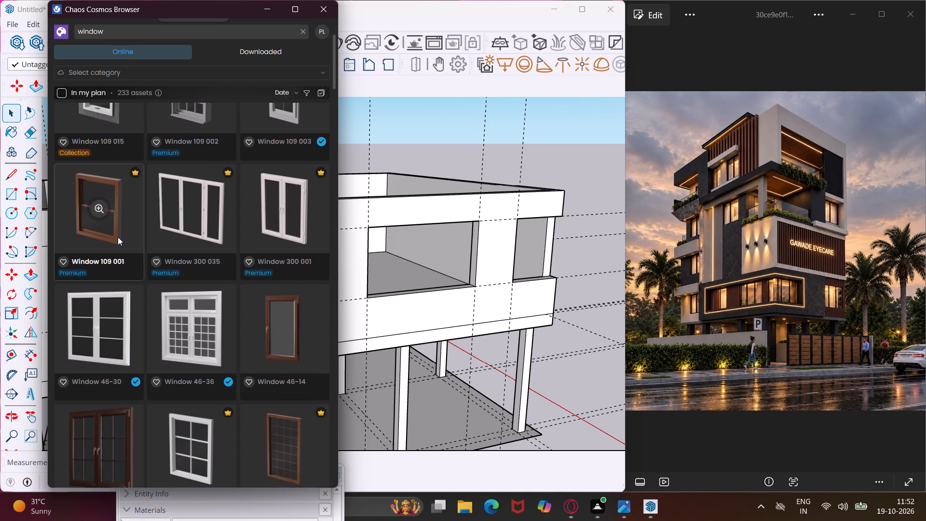
scroll(116, 239, down, 2)
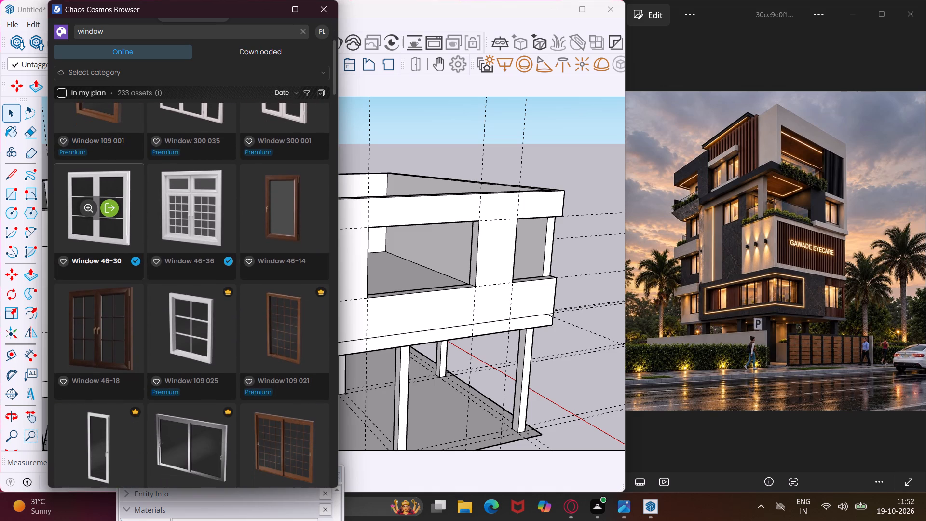
scroll(111, 233, down, 3)
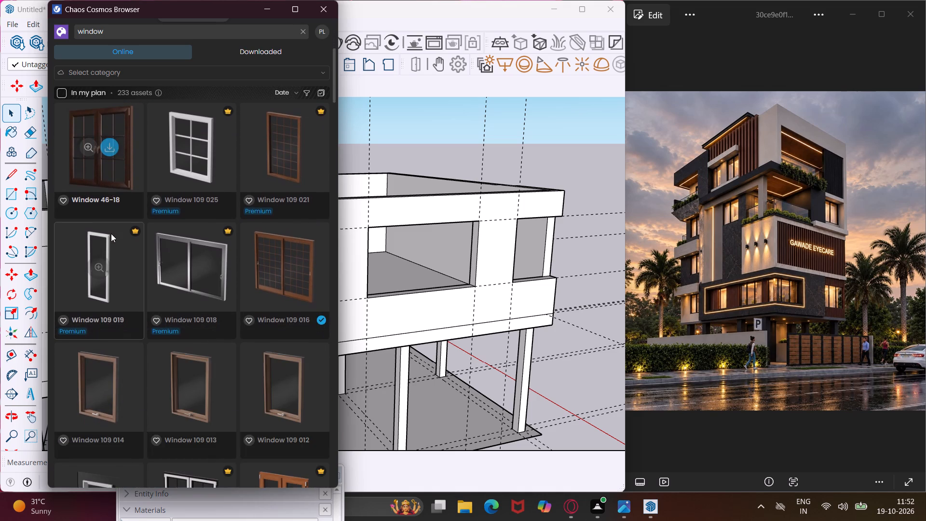
scroll(111, 233, down, 6)
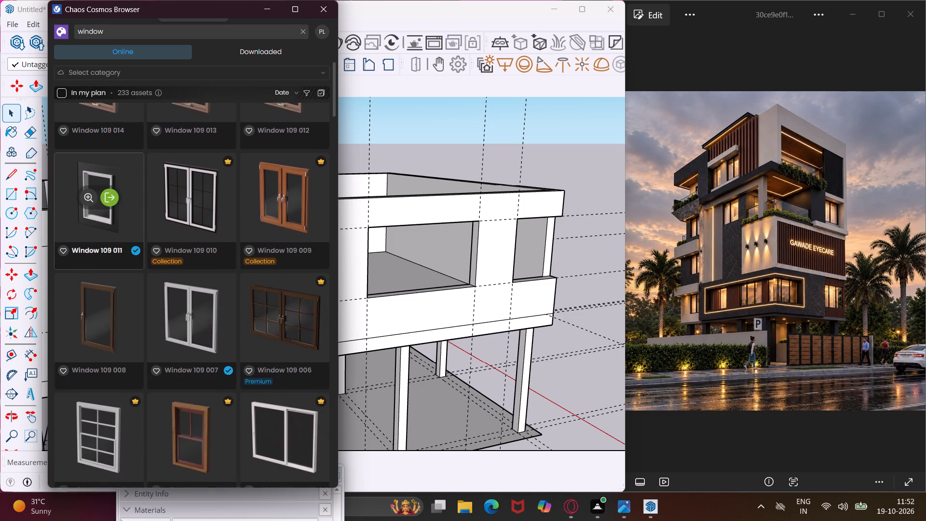
scroll(108, 232, down, 3)
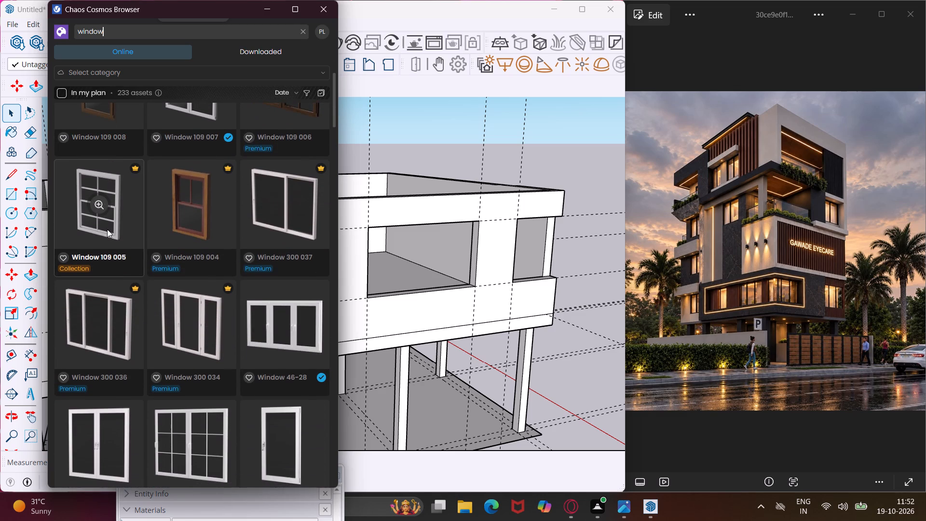
scroll(107, 229, down, 3)
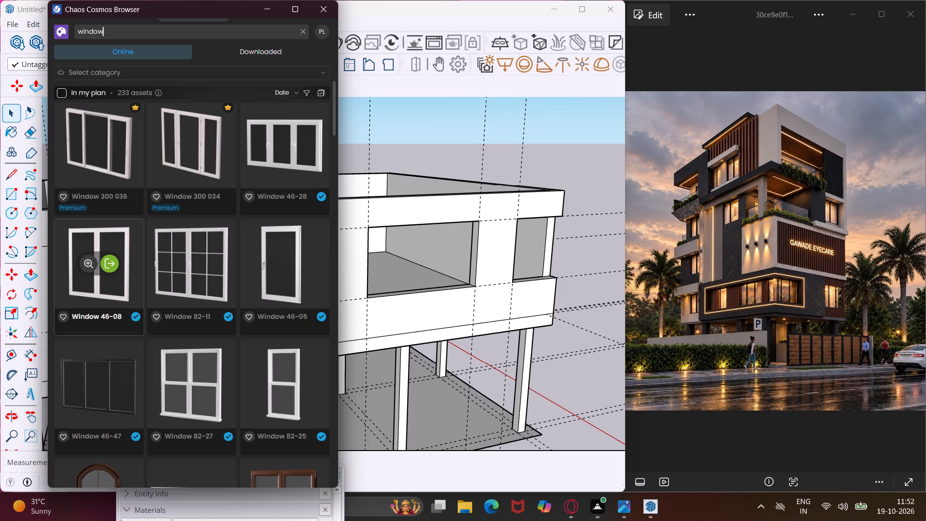
scroll(126, 251, down, 6)
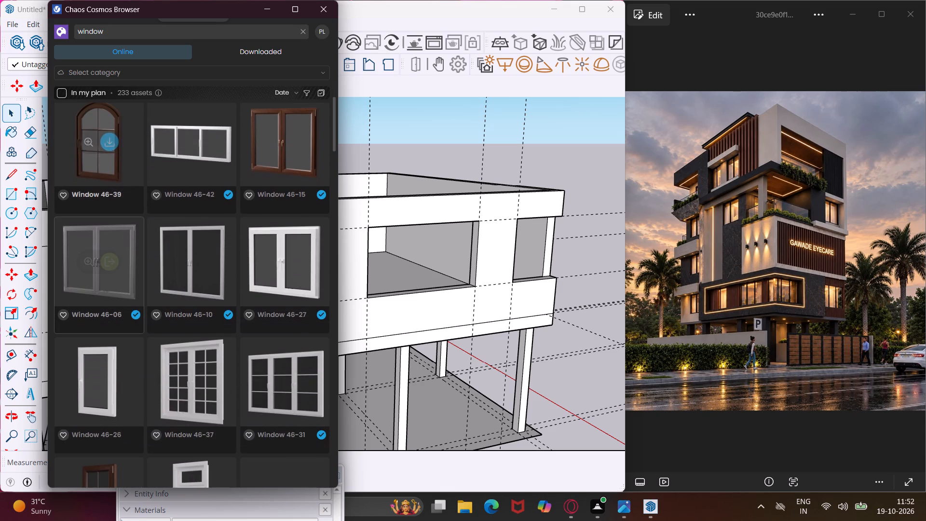
scroll(125, 254, down, 3)
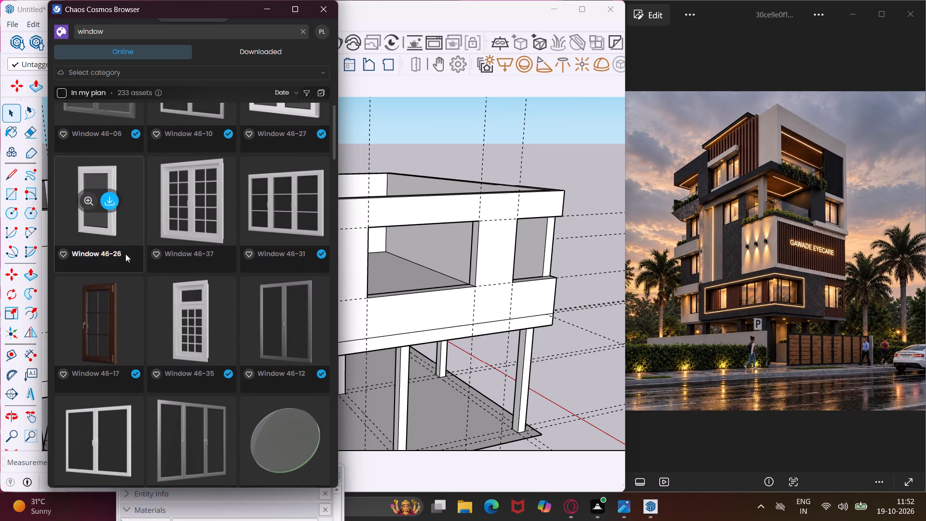
scroll(125, 254, down, 6)
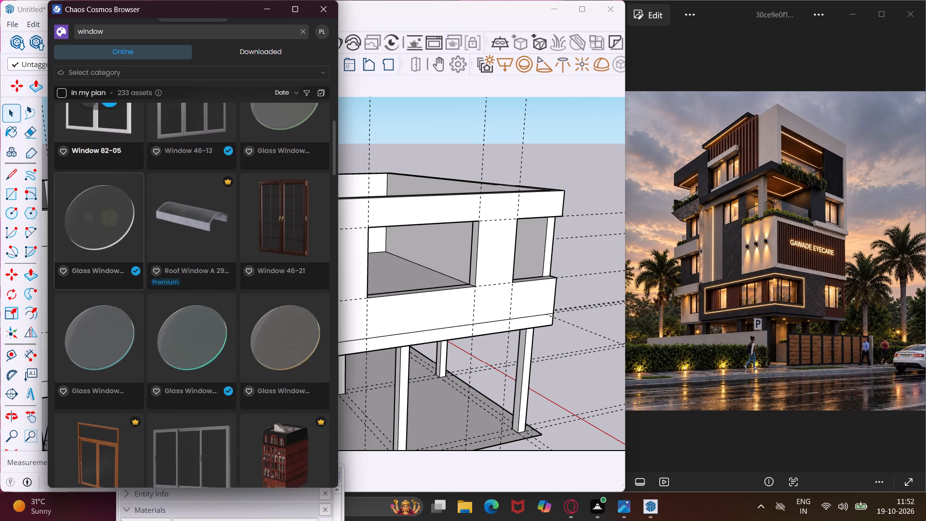
scroll(125, 254, down, 14)
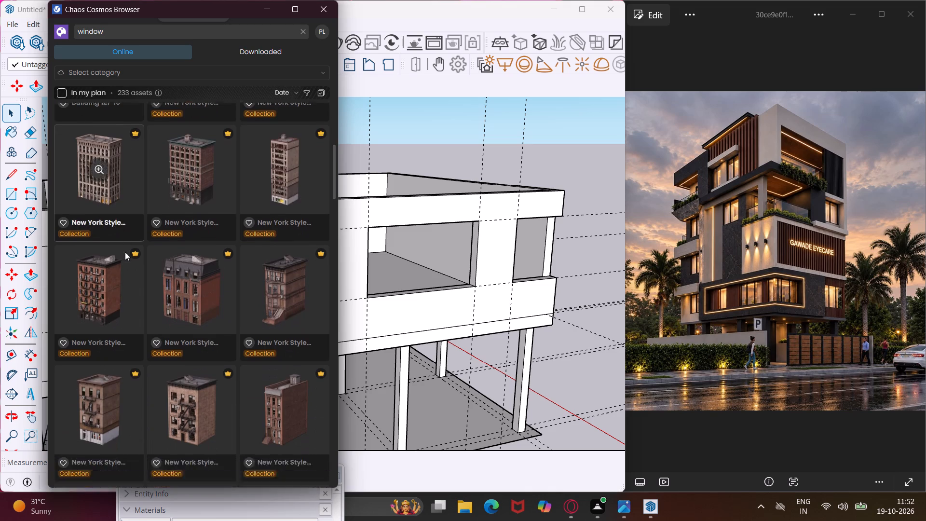
scroll(125, 252, down, 20)
scroll(124, 249, up, 3)
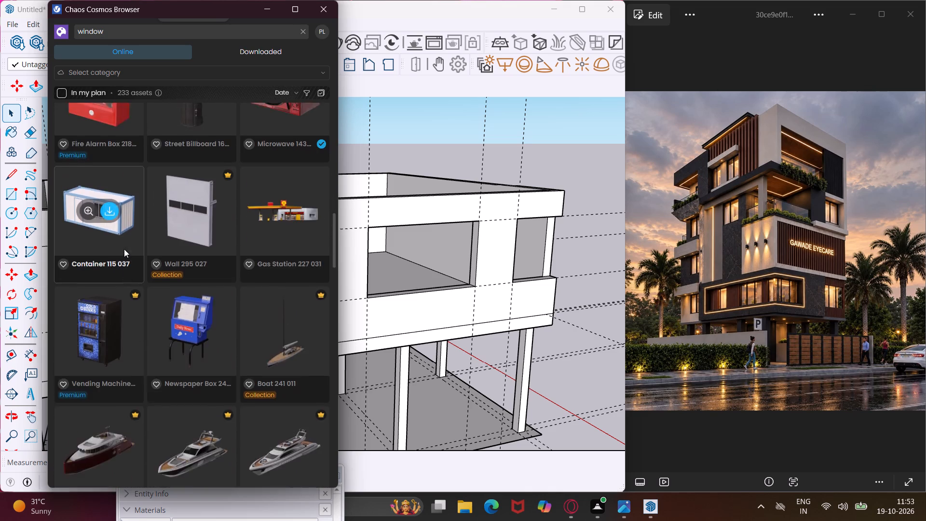
scroll(124, 249, up, 16)
scroll(124, 247, up, 11)
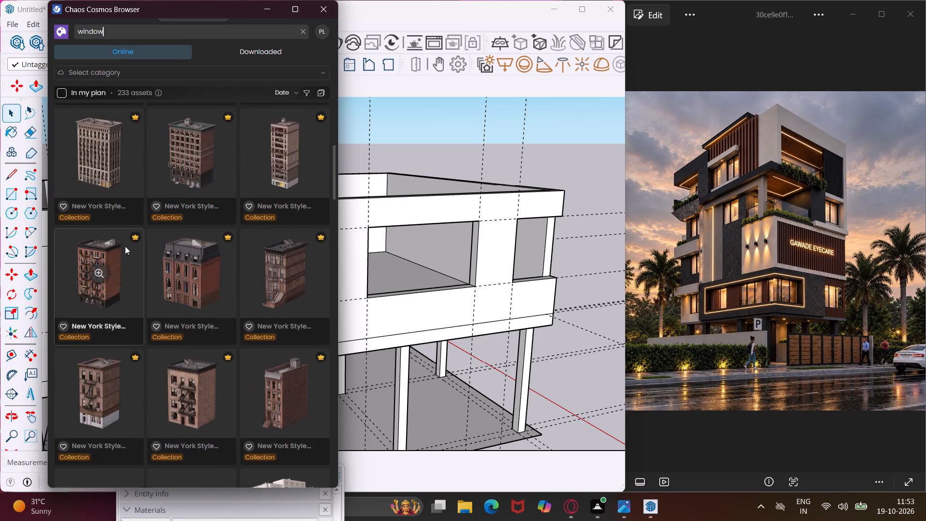
scroll(125, 246, up, 7)
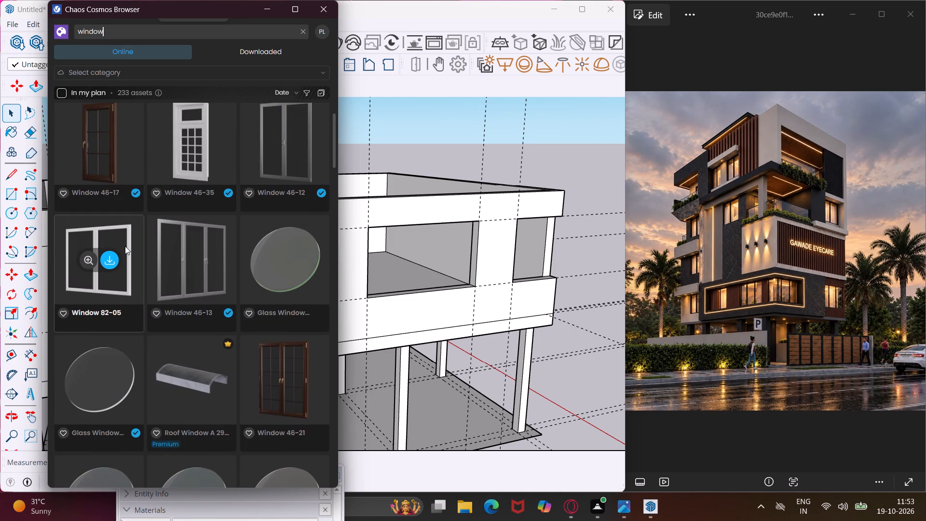
scroll(125, 246, up, 4)
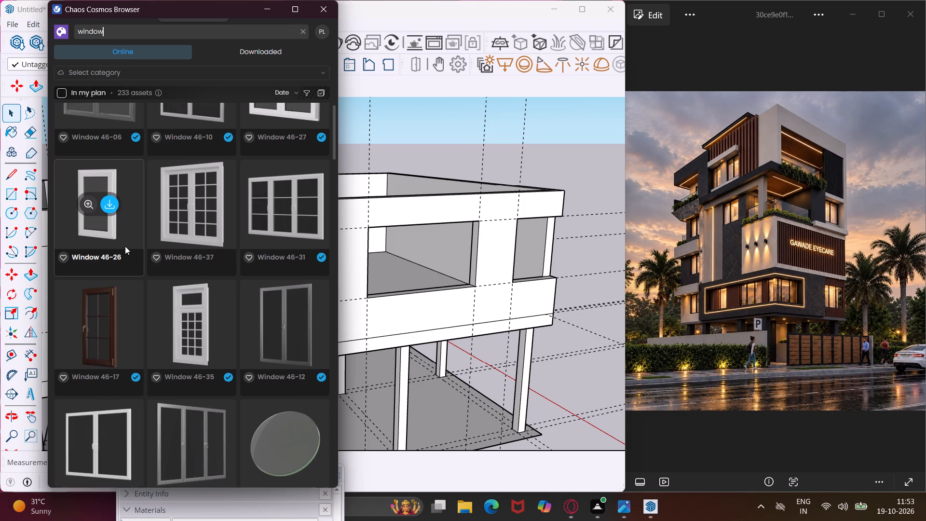
scroll(125, 246, down, 1)
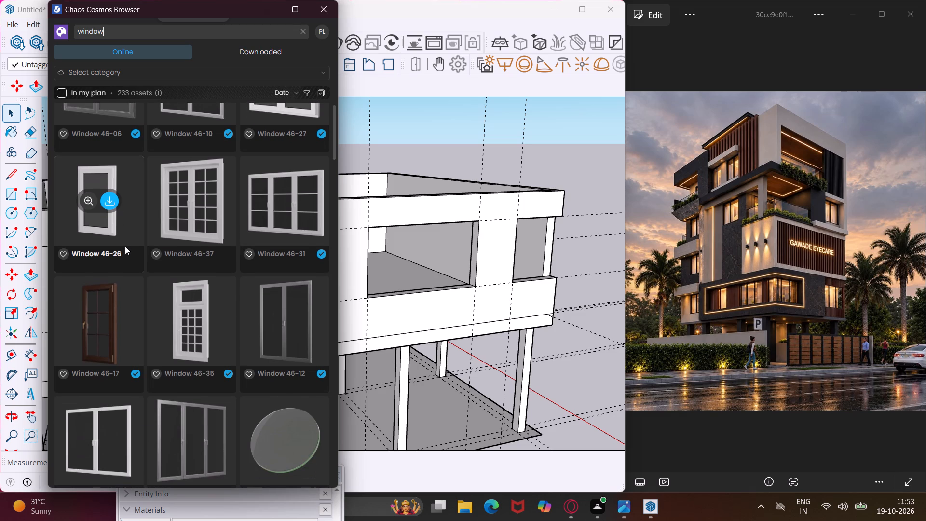
scroll(125, 246, up, 2)
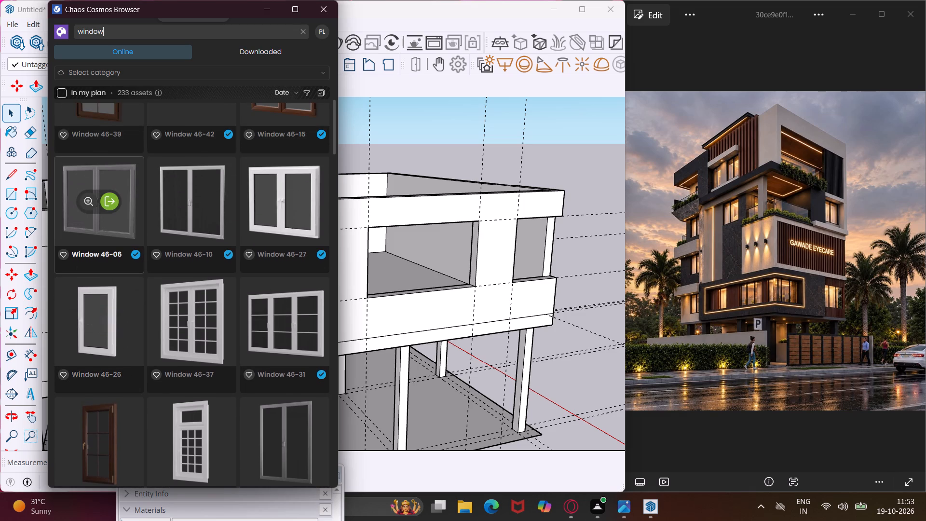
scroll(125, 246, up, 2)
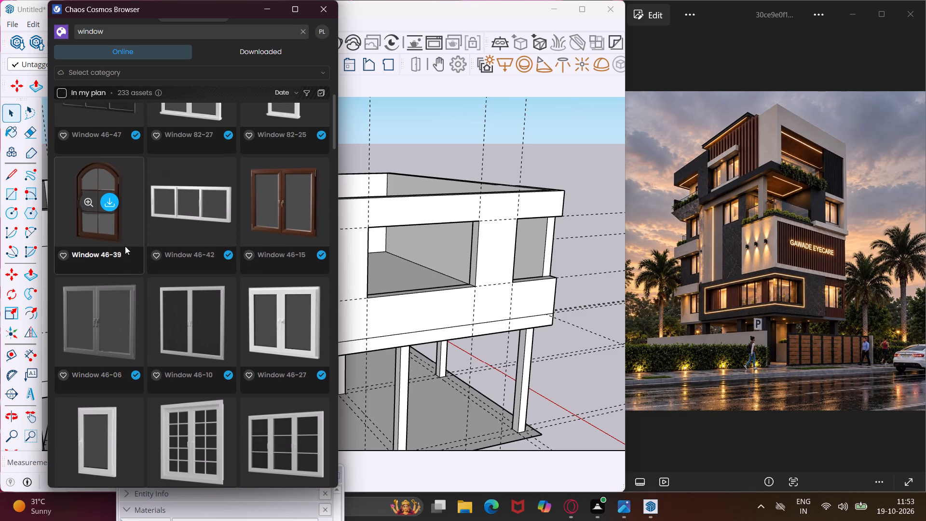
scroll(125, 246, up, 3)
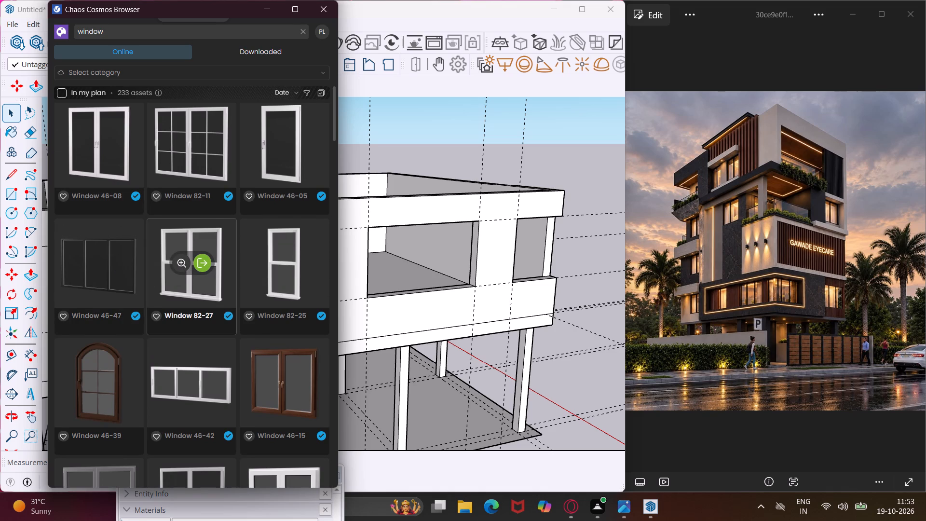
scroll(181, 247, up, 2)
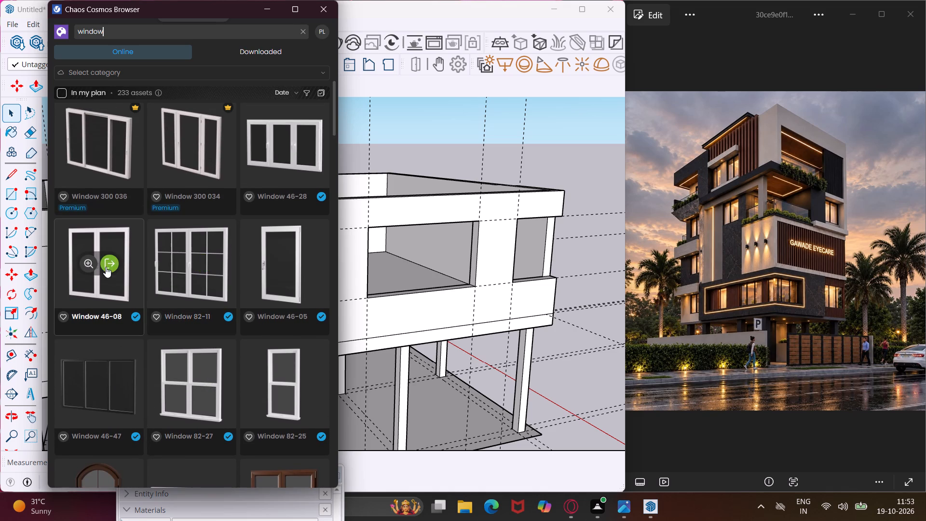
Import the Window 46-08 asset and place one instance on the ground in front of the building's long open side.
click(110, 259)
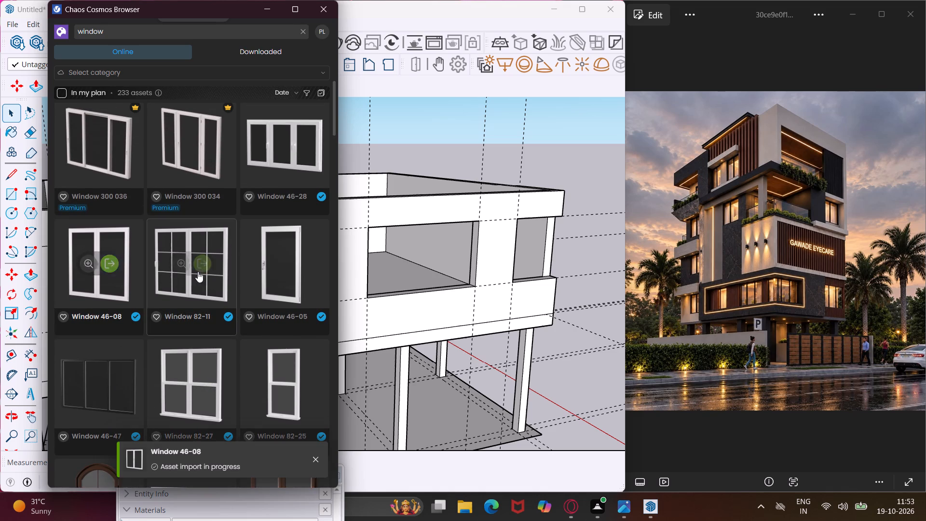
scroll(196, 289, up, 1)
middle_drag(196, 289, 256, 274)
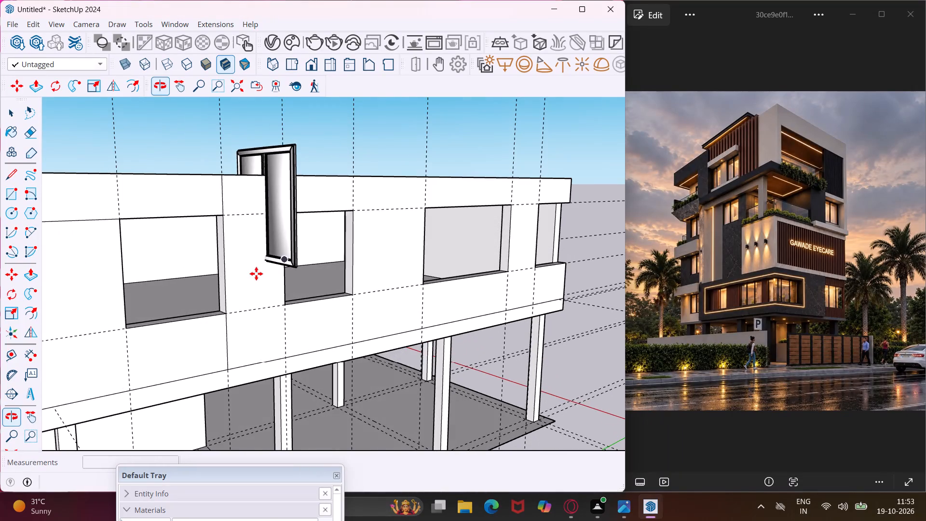
scroll(255, 272, down, 13)
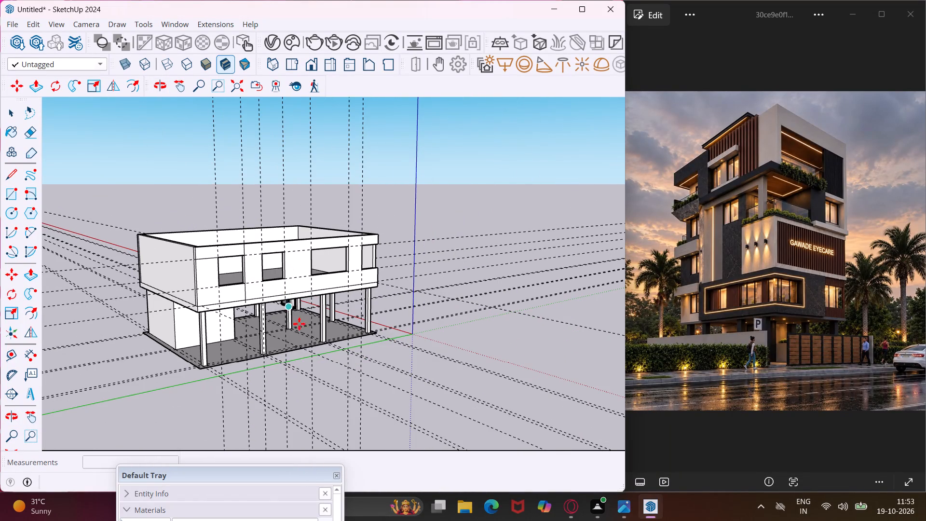
click(292, 398)
middle_drag(295, 395, 231, 416)
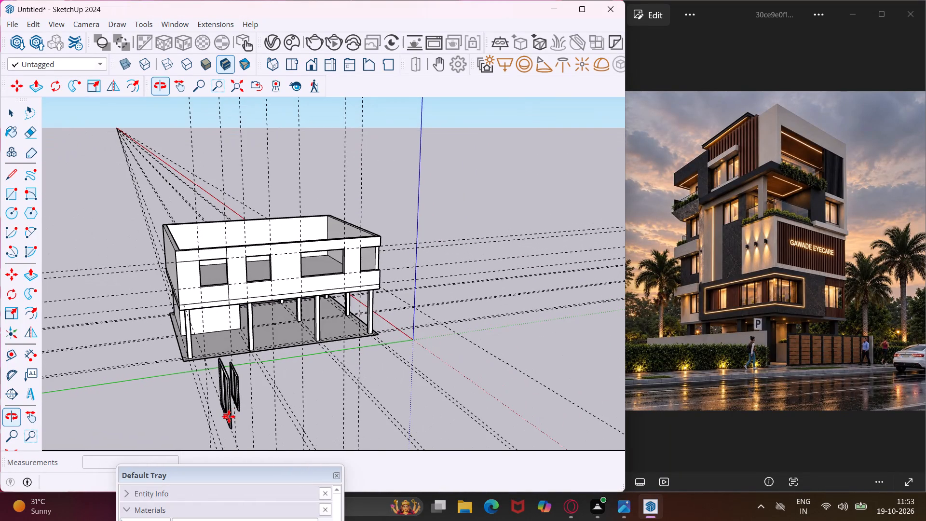
key(Escape)
Rotate the placed Window 46-08 by 90° on the ground plane so it faces parallel to the long front wall.
key(space)
click(238, 404)
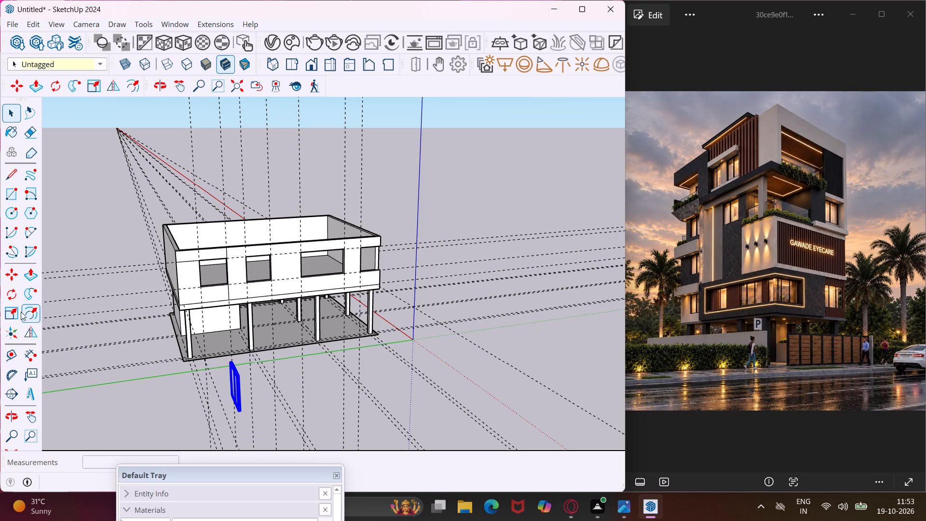
click(14, 290)
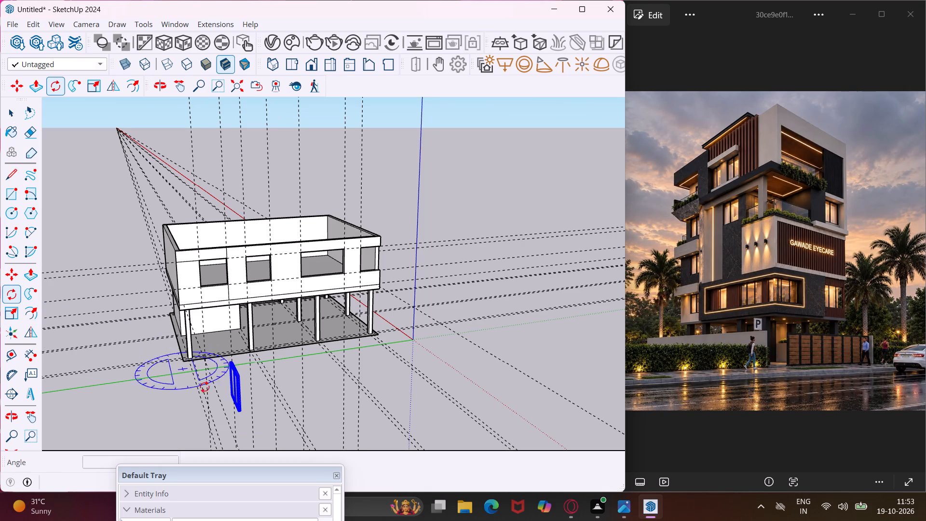
click(262, 416)
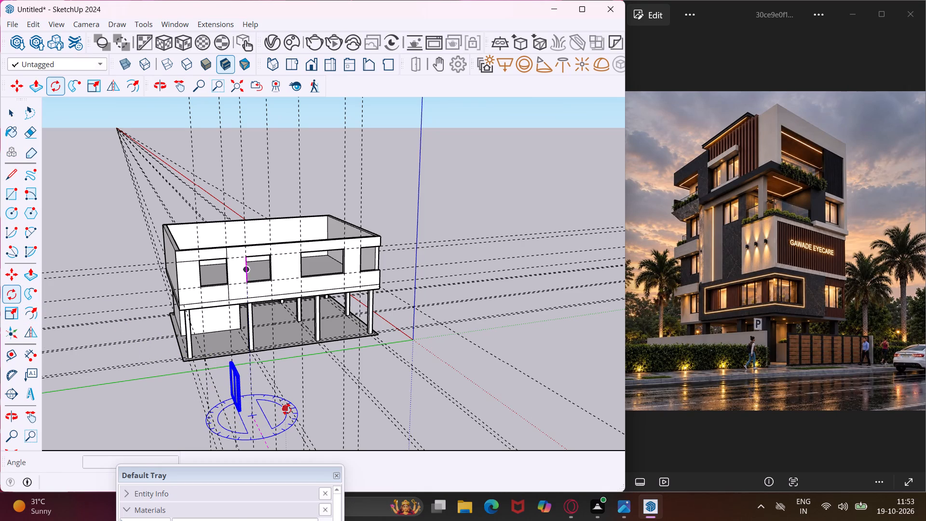
click(275, 408)
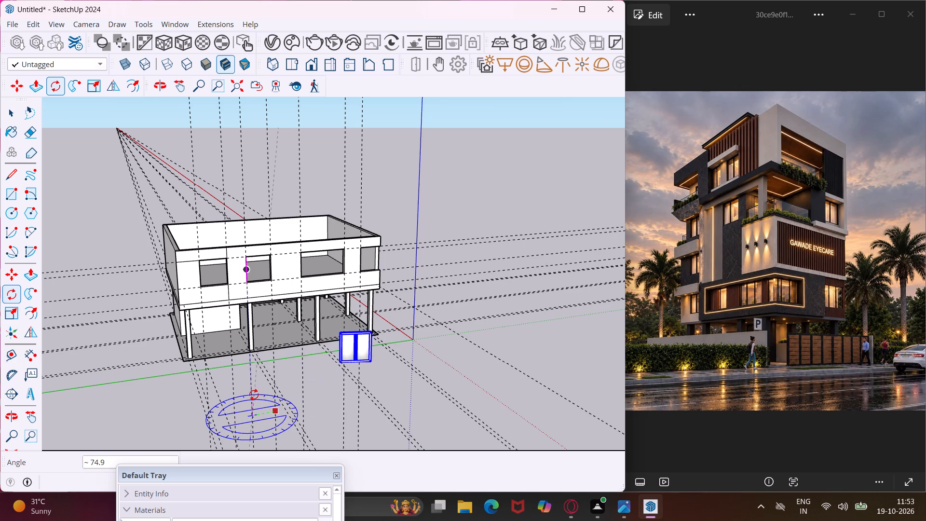
click(246, 394)
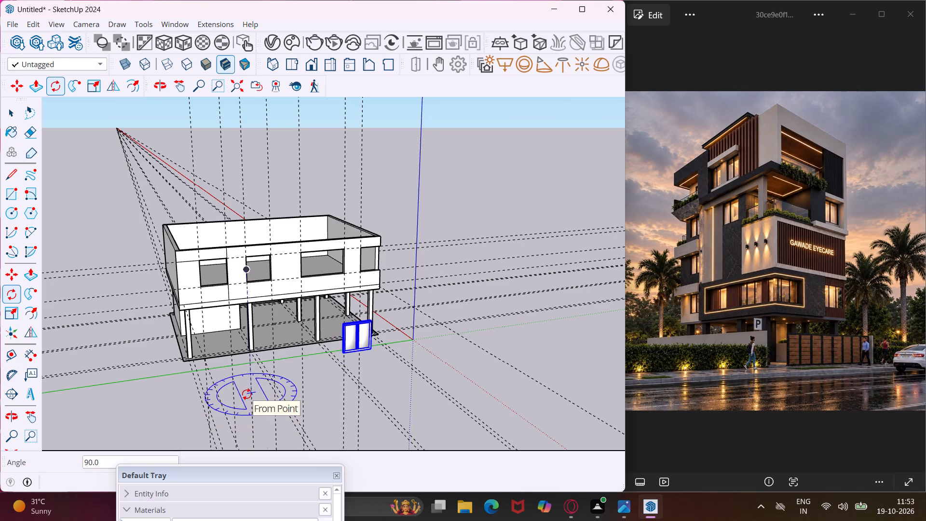
Move the Window 46-08 by its bottom corner about 27' up onto the upper-floor front wall, at the end opening farthest from the origin.
key(m)
scroll(345, 350, up, 10)
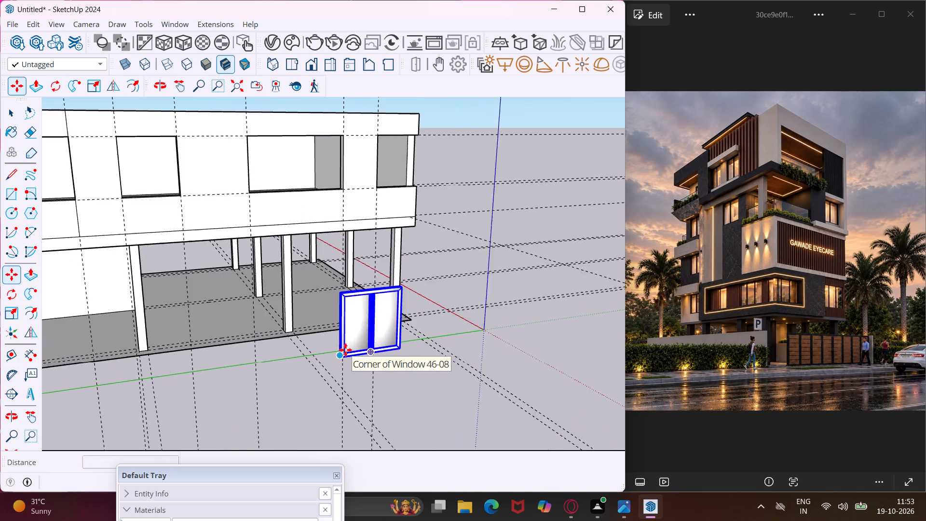
scroll(345, 350, up, 10)
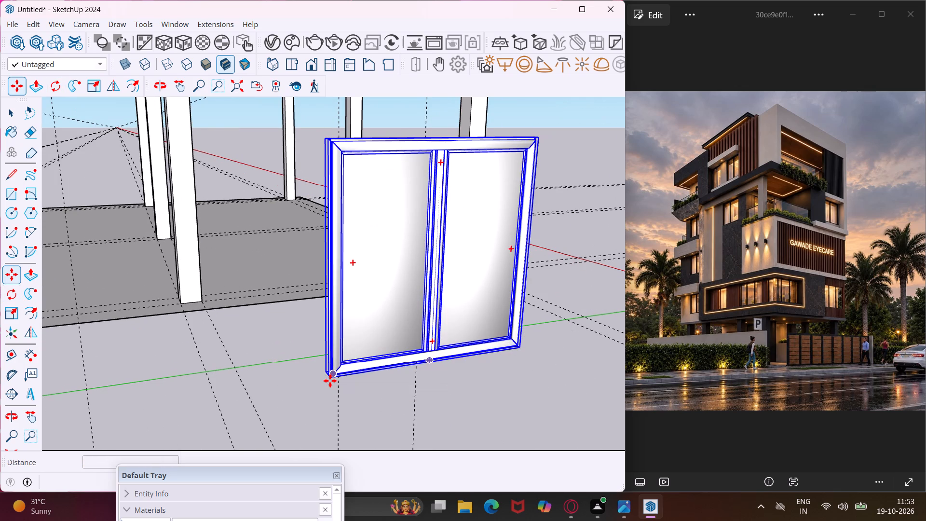
click(330, 381)
scroll(273, 373, down, 17)
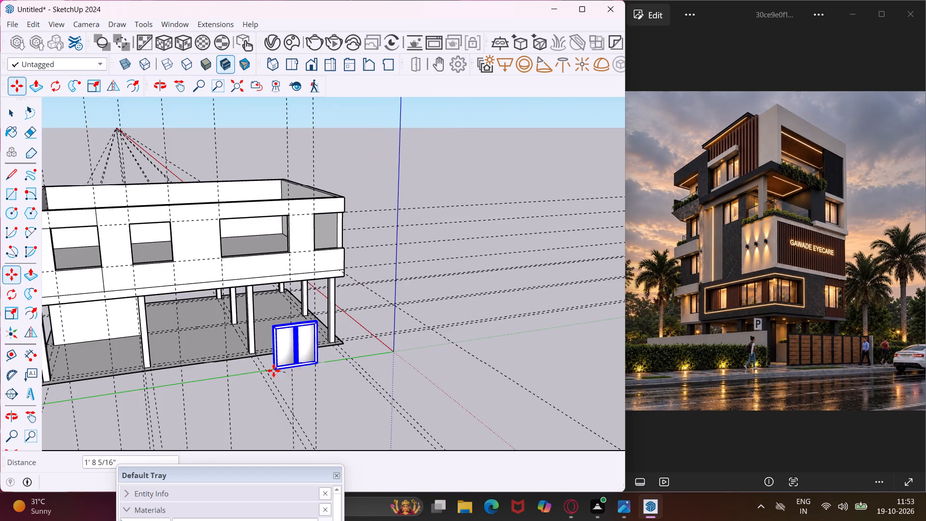
scroll(264, 366, down, 4)
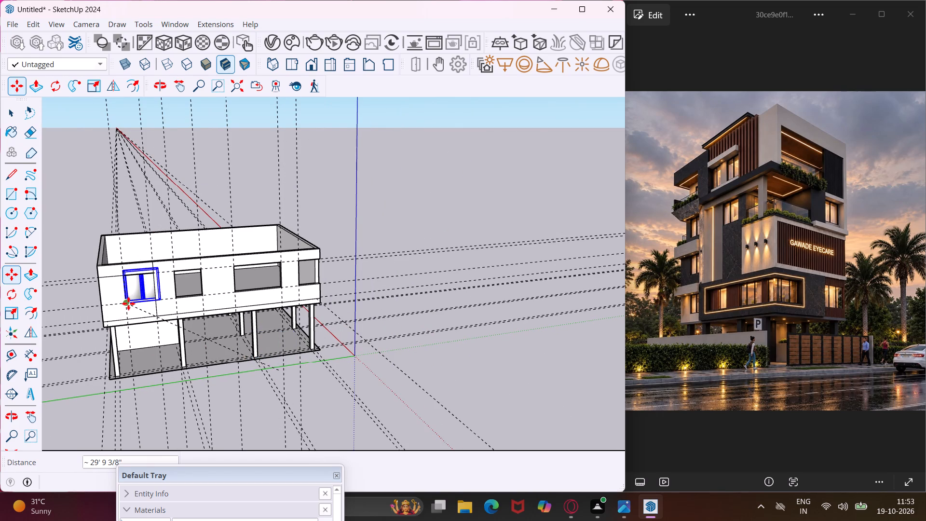
scroll(128, 303, up, 13)
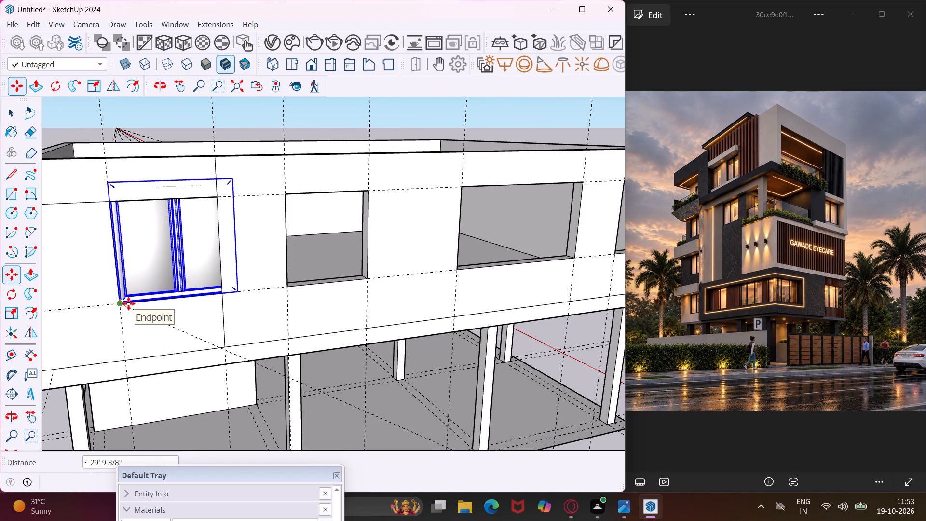
middle_drag(133, 310, 267, 321)
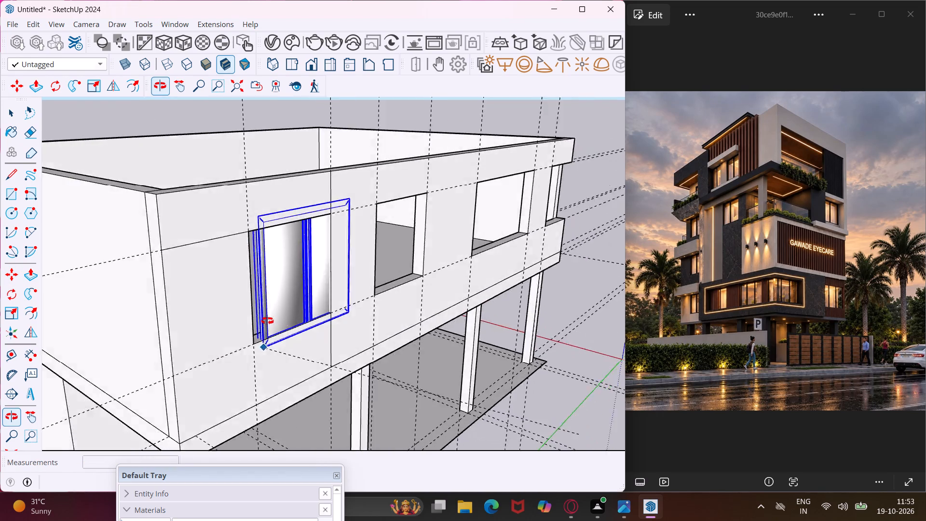
middle_drag(267, 321, 323, 316)
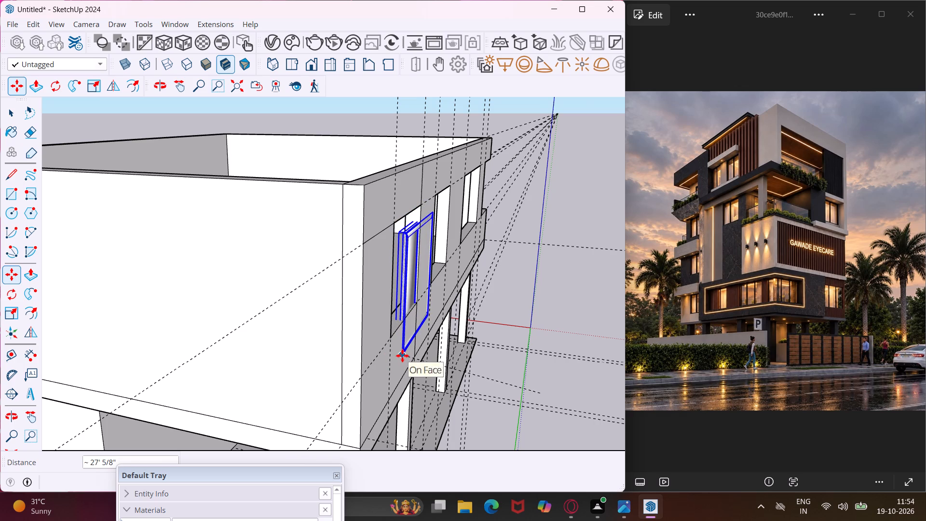
click(402, 356)
key(Escape)
key(space)
Scale the Window 46-08 down to 0.76 of its width and 0.76 of its height, about the opposite sides.
middle_drag(404, 314, 396, 317)
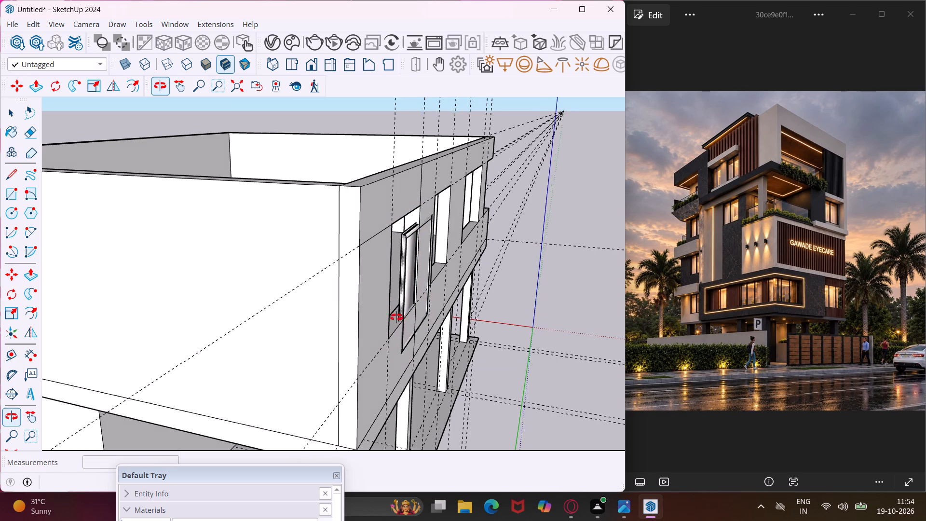
middle_drag(396, 317, 213, 338)
click(248, 309)
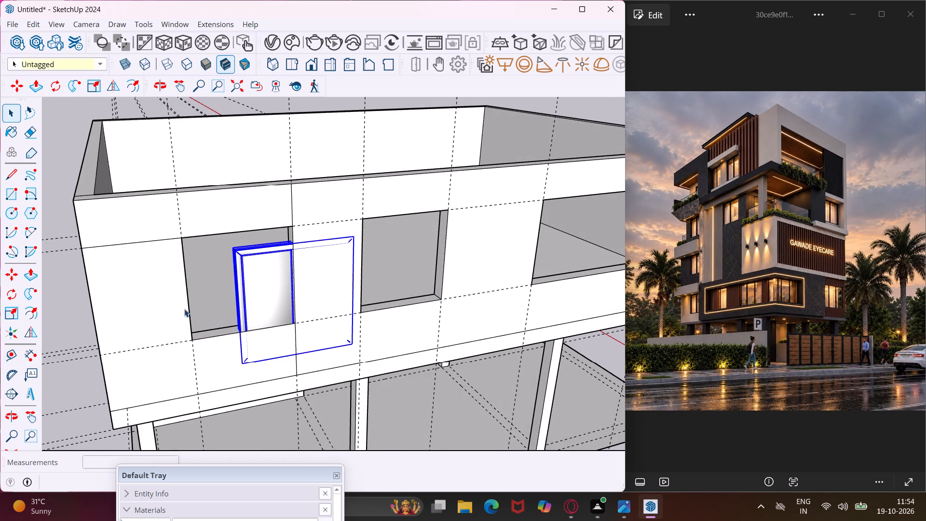
click(14, 311)
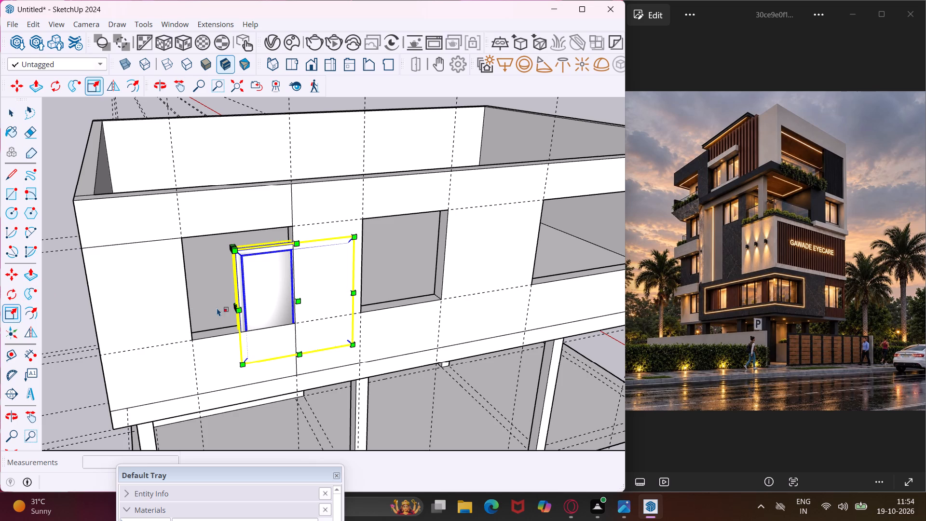
scroll(234, 306, up, 5)
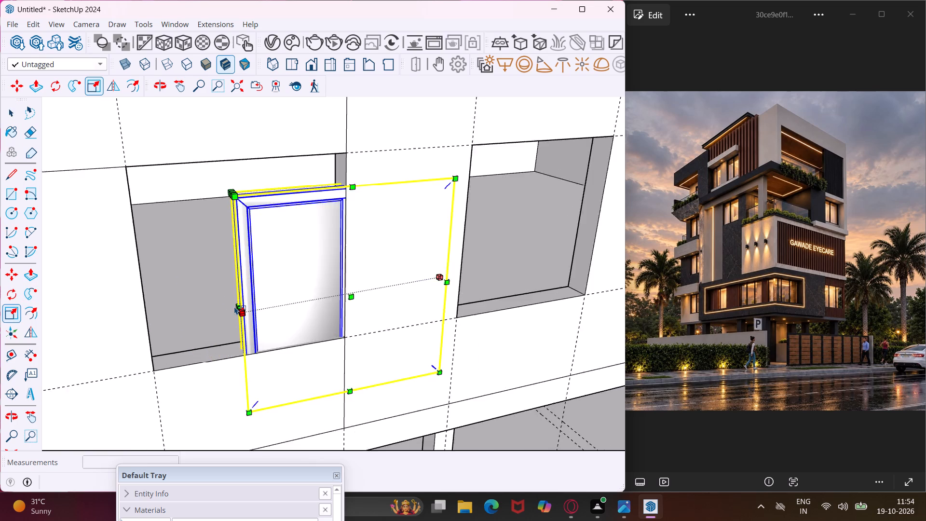
scroll(234, 306, up, 3)
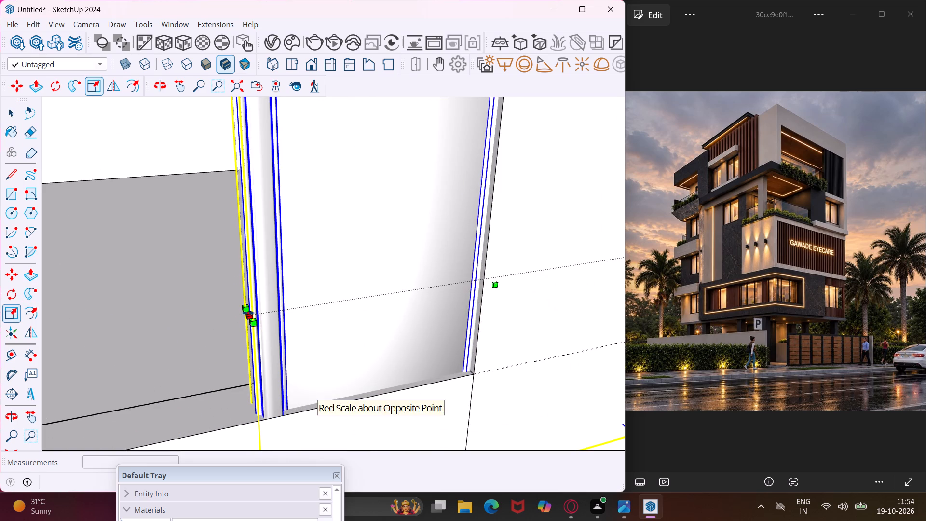
click(248, 313)
scroll(298, 298, down, 7)
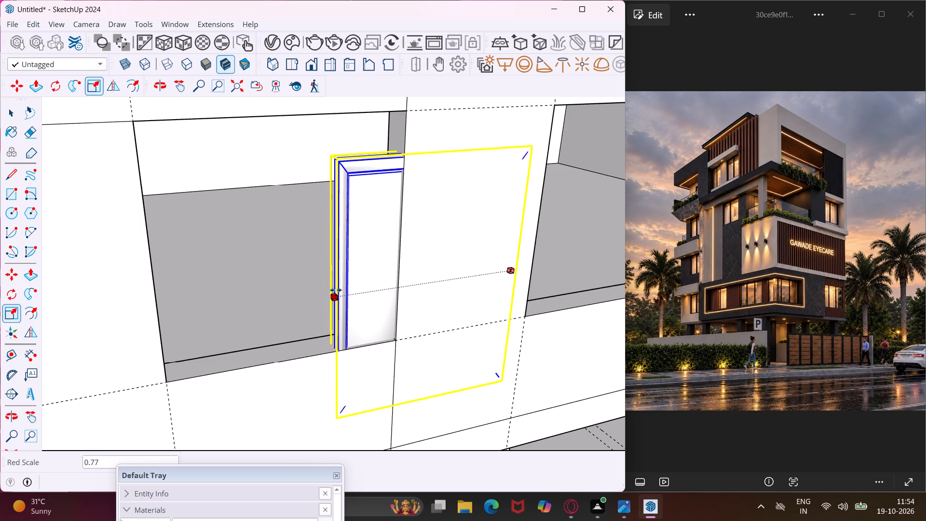
click(337, 290)
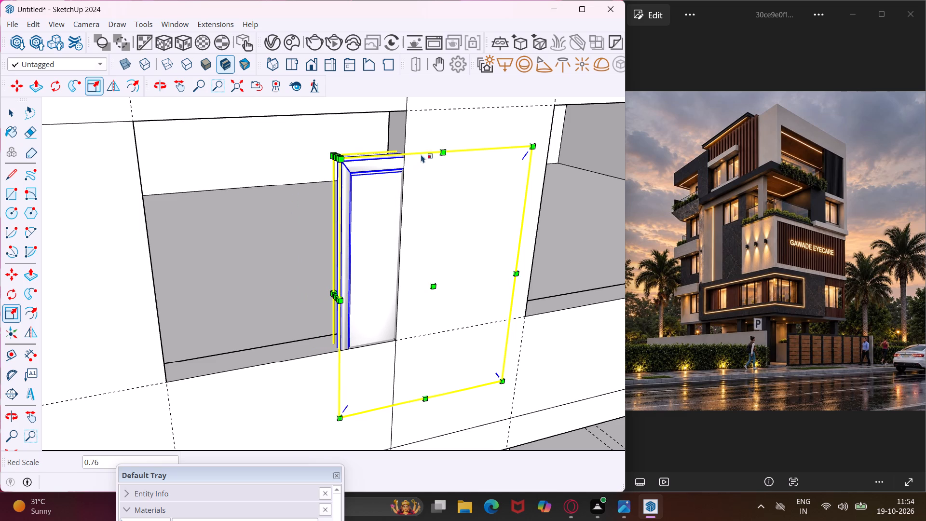
click(436, 151)
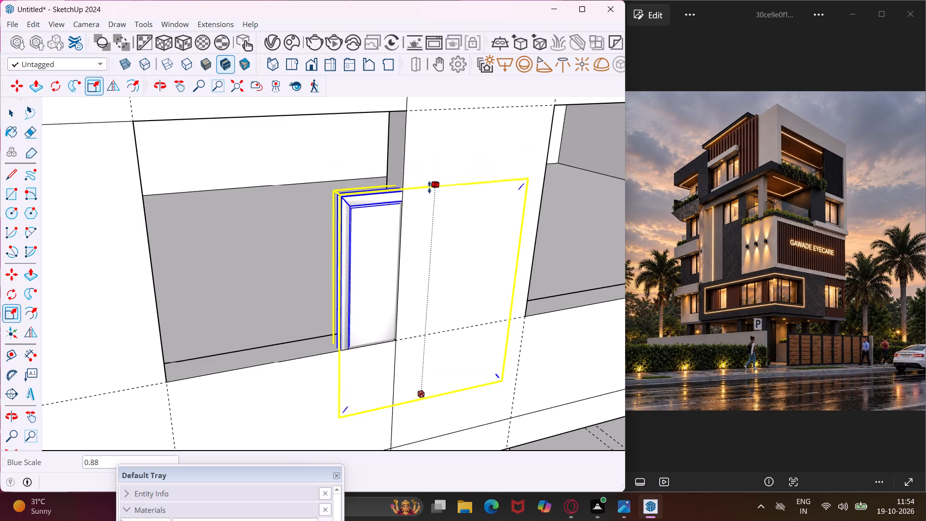
click(427, 217)
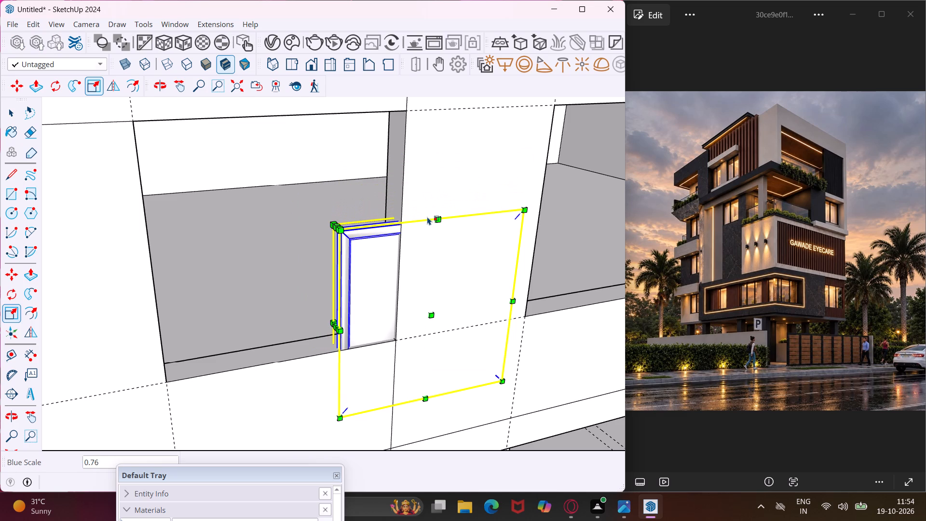
Move the scaled window by its outer top corner, snapping it to the matching top corner of the end wall opening.
key(m)
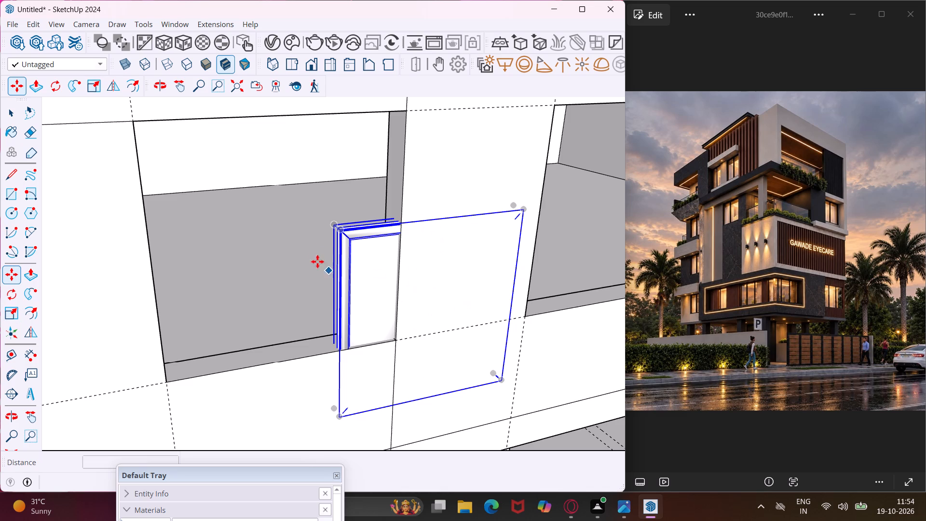
scroll(341, 229, up, 12)
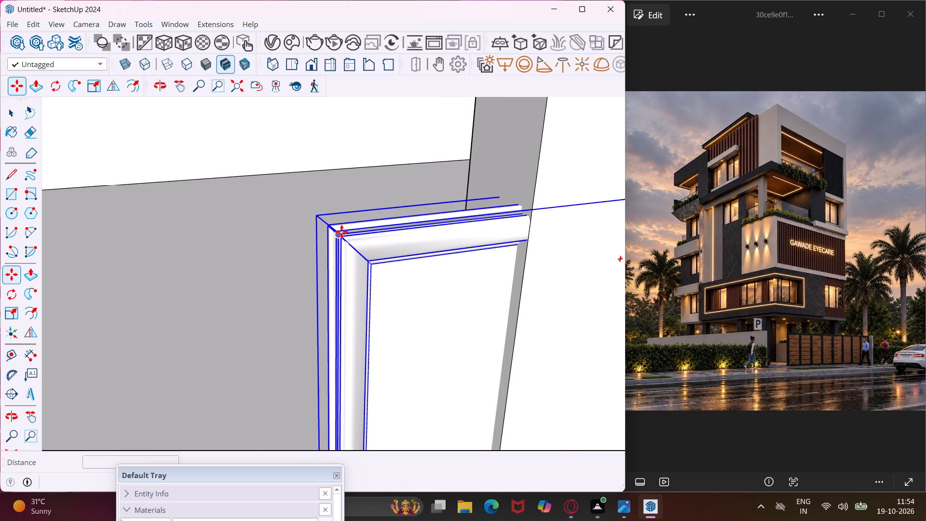
middle_drag(348, 249, 440, 236)
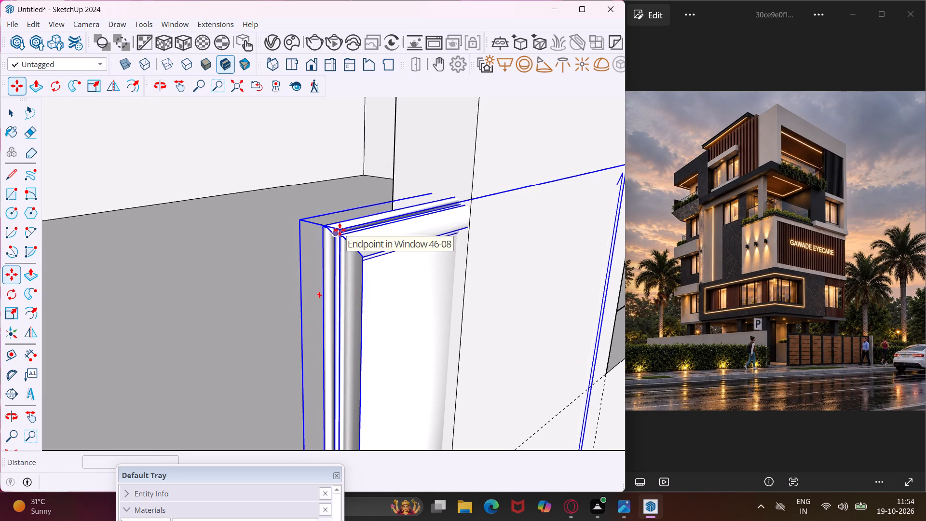
click(343, 229)
scroll(321, 224, down, 3)
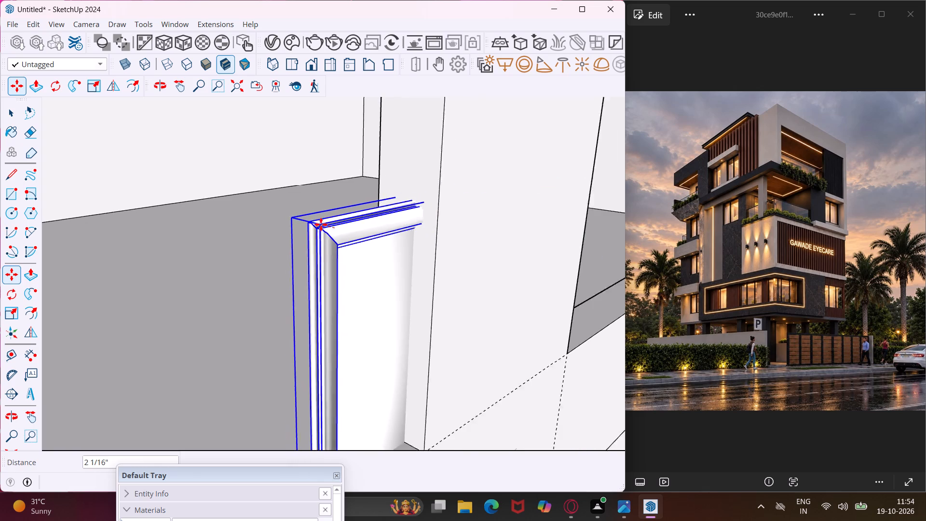
scroll(321, 224, down, 13)
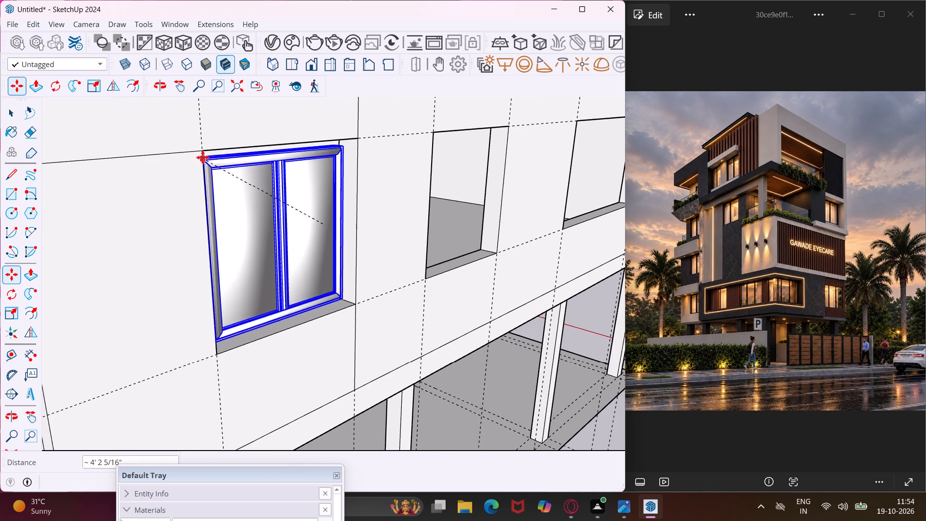
click(203, 151)
Scale the window's height downward from its bottom edge so it reaches the bottom edge of the wall opening.
middle_drag(258, 163, 183, 171)
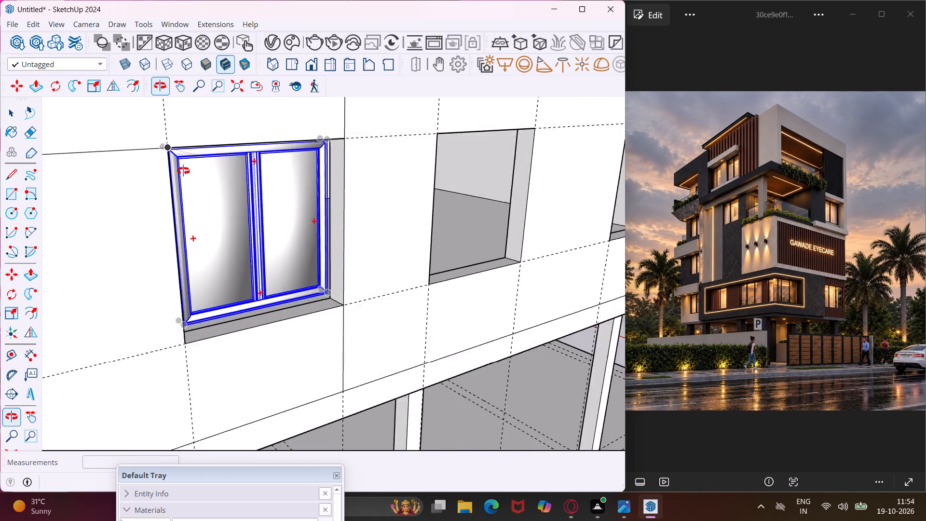
middle_drag(183, 171, 115, 171)
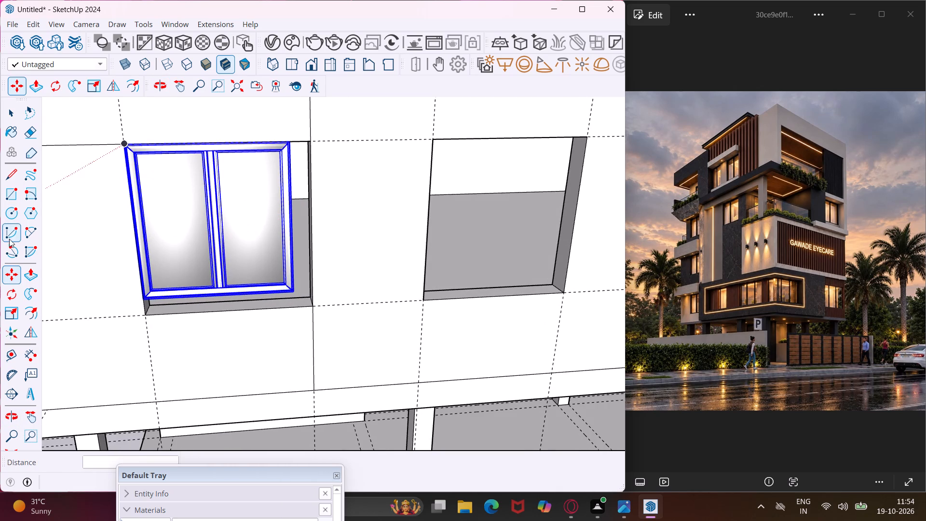
click(12, 307)
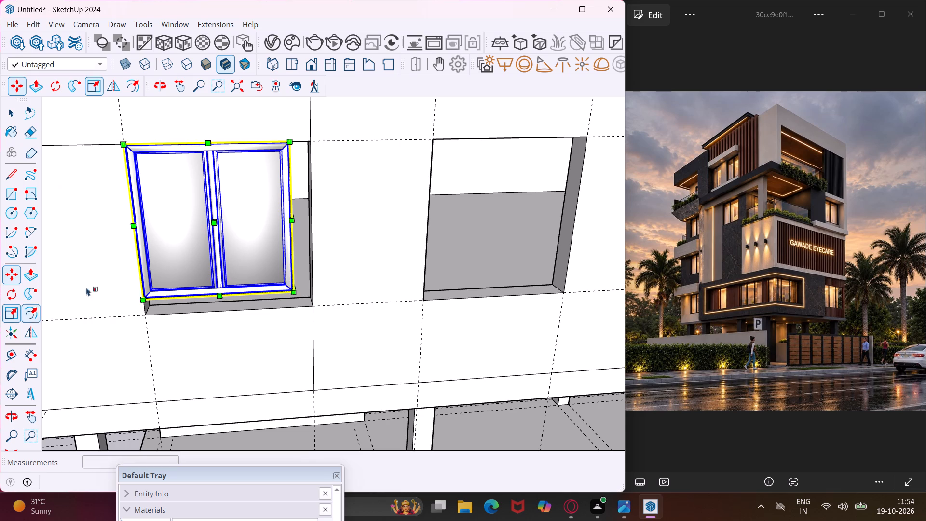
scroll(226, 292, up, 4)
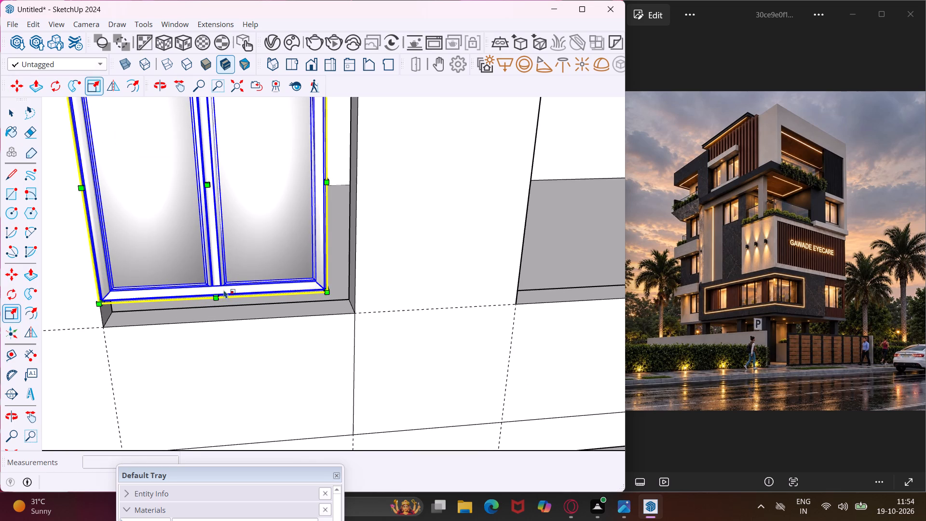
scroll(223, 289, up, 1)
middle_drag(223, 289, 194, 210)
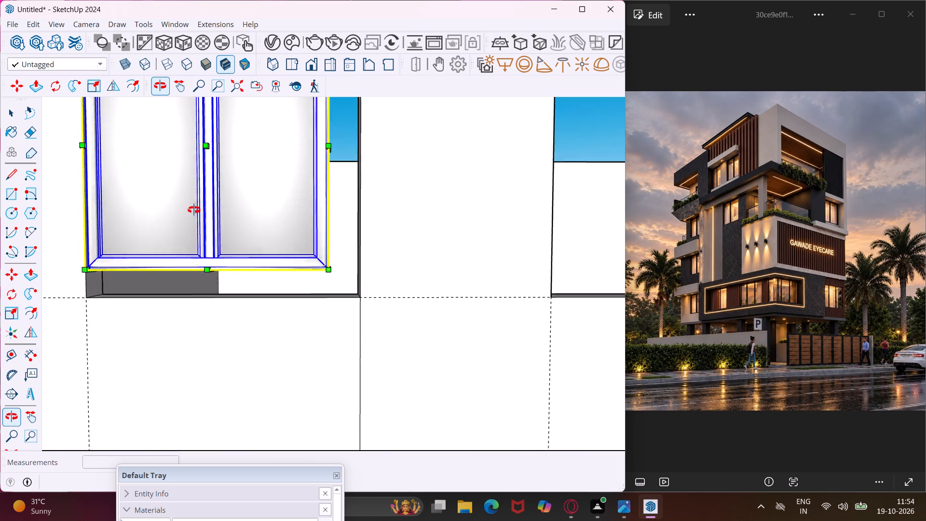
middle_drag(194, 210, 211, 136)
scroll(210, 246, up, 4)
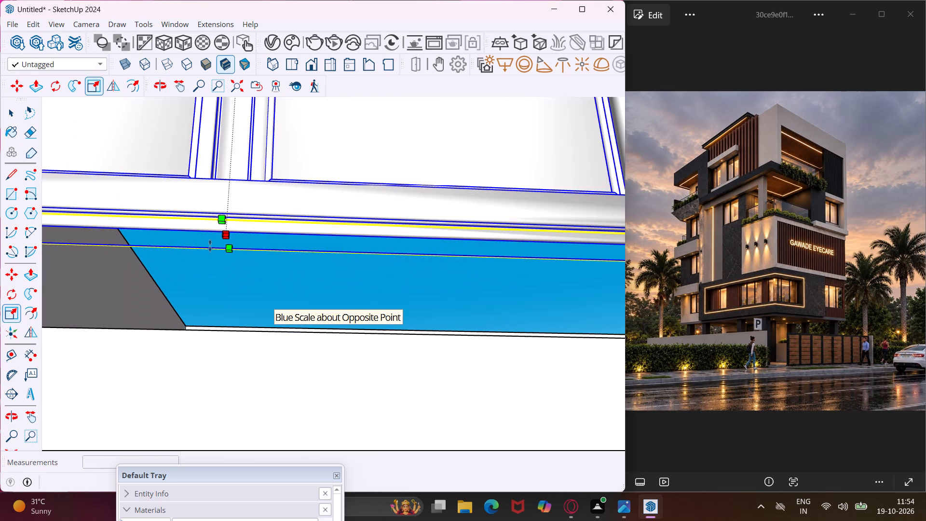
click(224, 238)
scroll(229, 244, down, 4)
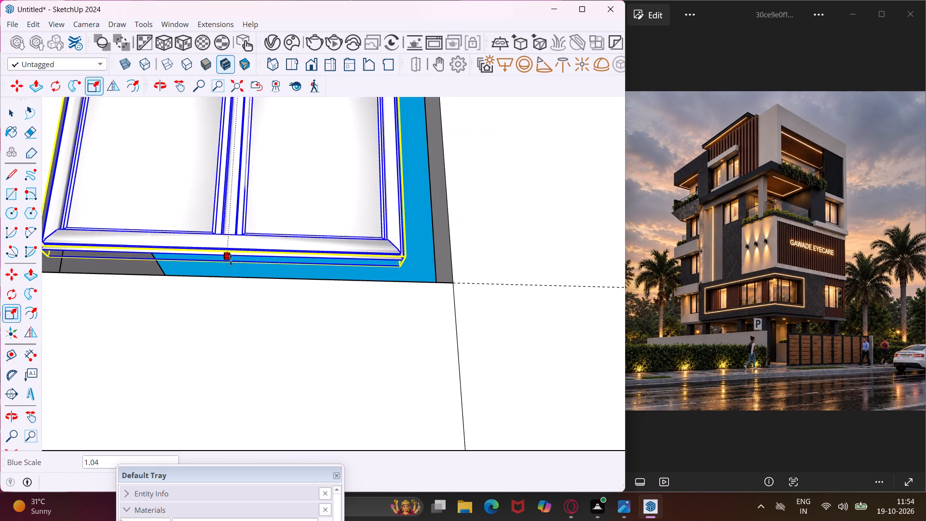
click(232, 278)
Scale the window's width by about 1.13 so its free side meets the opening's far jamb, and deselect the window.
middle_drag(236, 279, 154, 330)
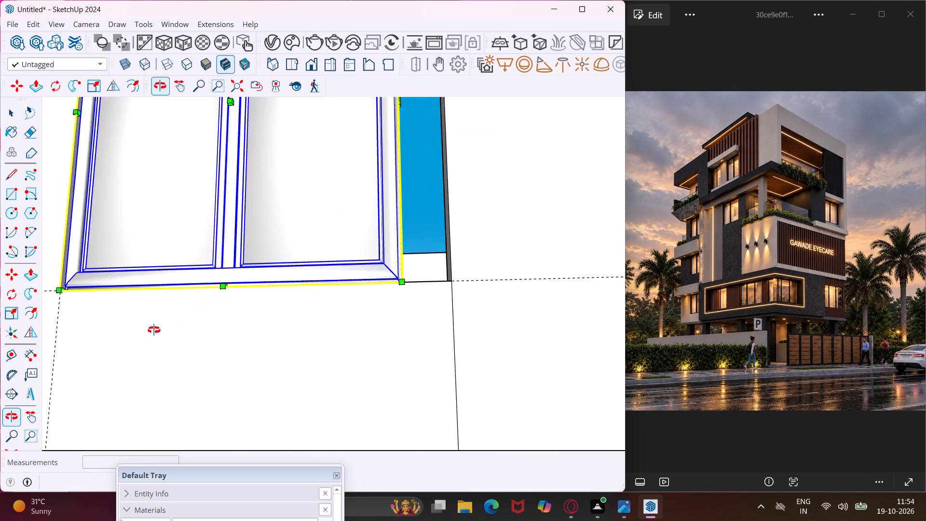
middle_drag(154, 330, 98, 402)
scroll(146, 348, down, 3)
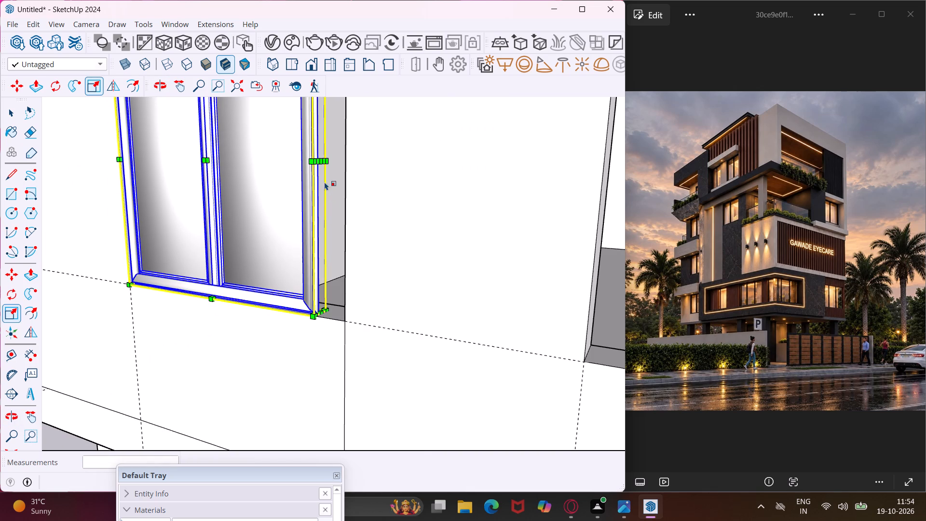
scroll(318, 161, up, 6)
click(318, 162)
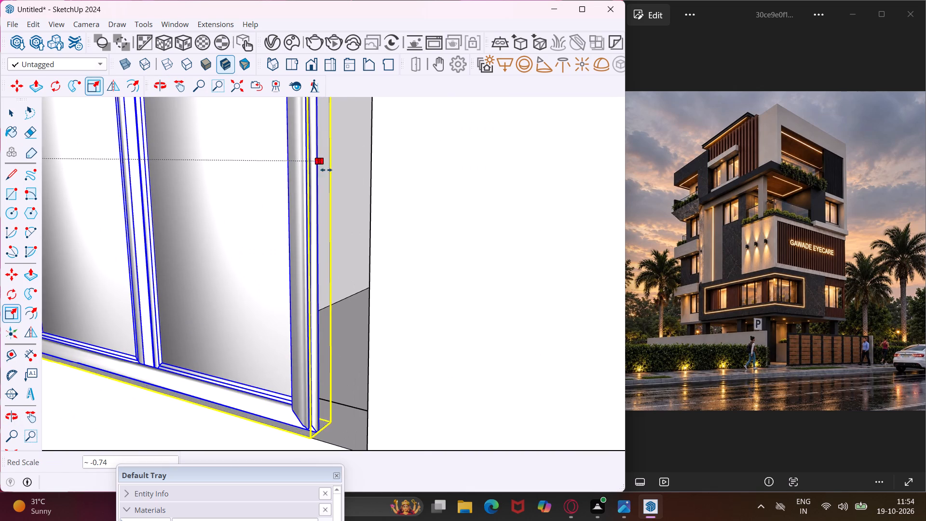
click(373, 177)
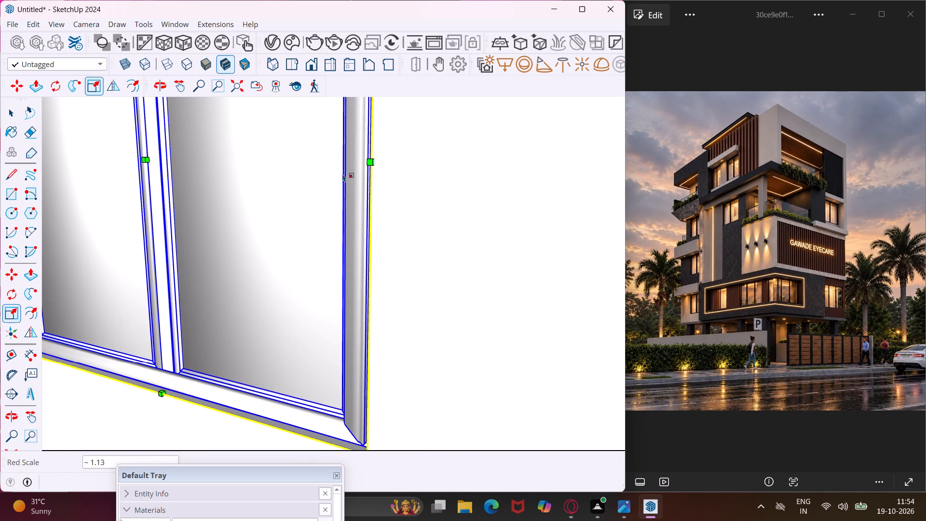
scroll(304, 178, down, 11)
middle_drag(301, 227, 211, 260)
scroll(211, 260, down, 1)
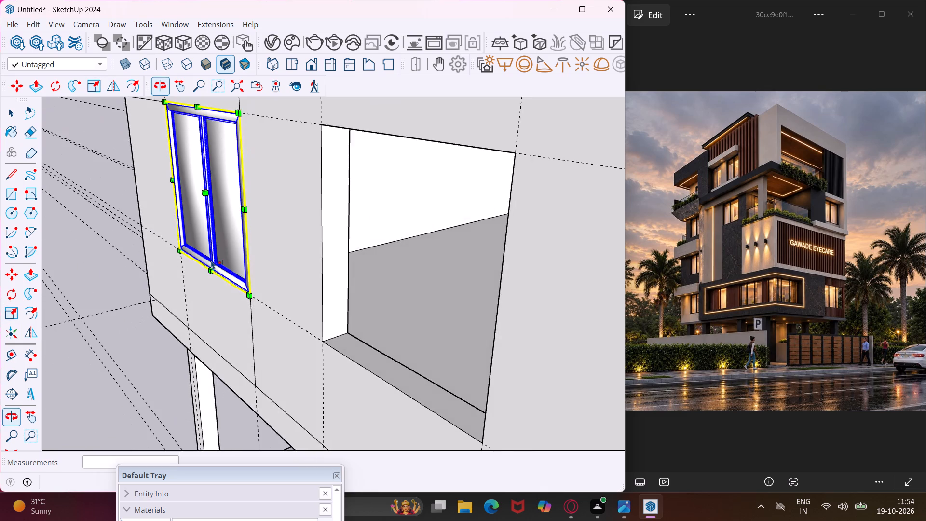
scroll(211, 261, down, 4)
key(Escape)
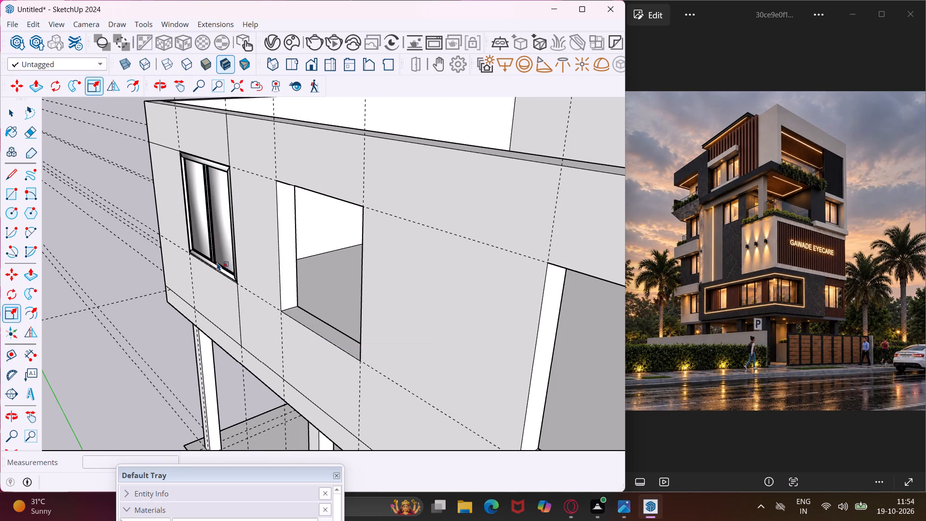
key(space)
click(265, 293)
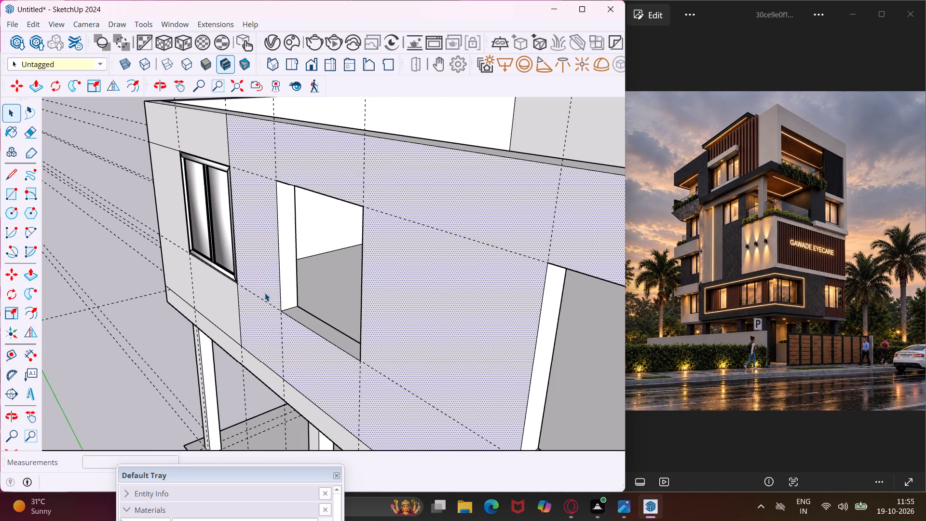
Import Window 46-05 from the Chaos Cosmos library and place two copies on open ground beside the building.
middle_drag(265, 293, 323, 278)
scroll(278, 275, down, 9)
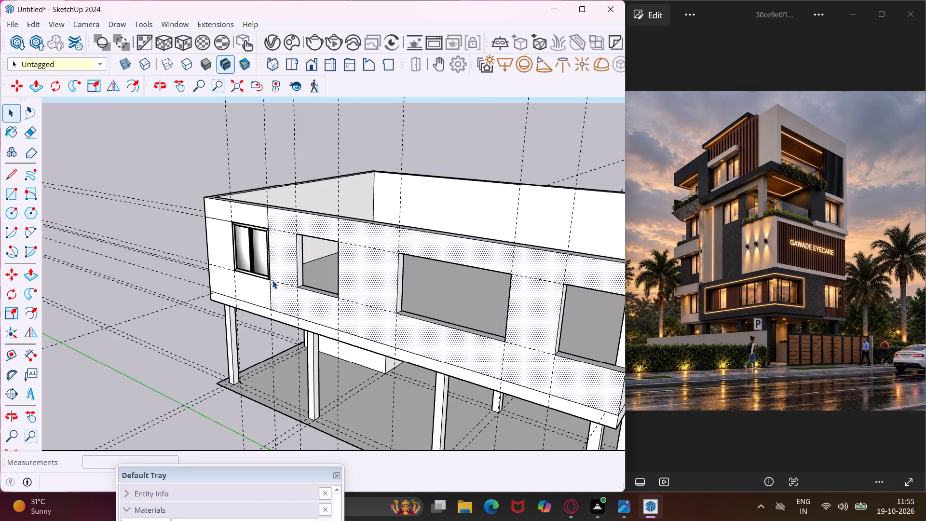
scroll(272, 280, down, 2)
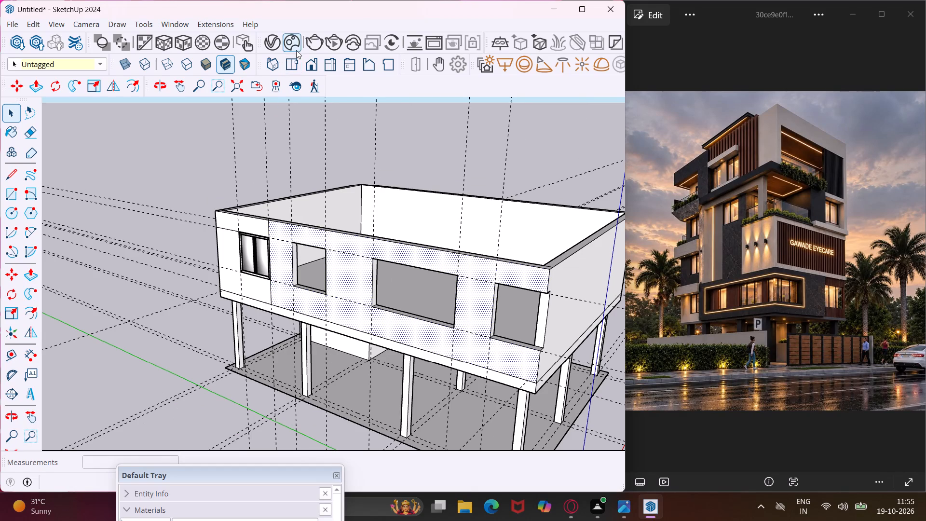
click(296, 50)
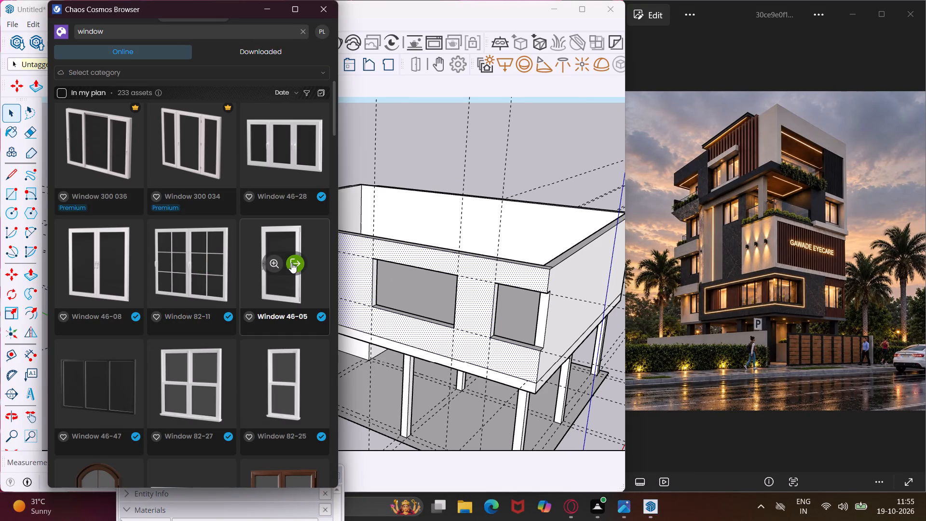
click(291, 262)
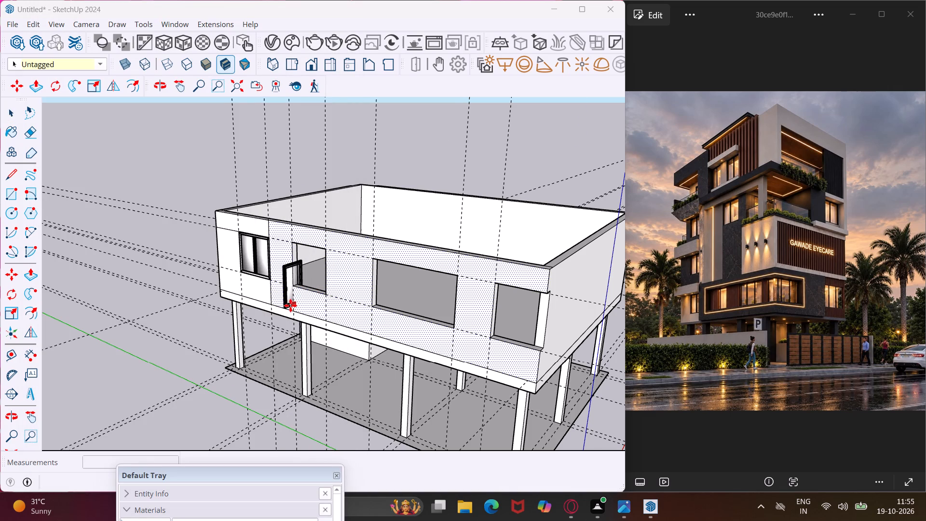
scroll(290, 305, down, 5)
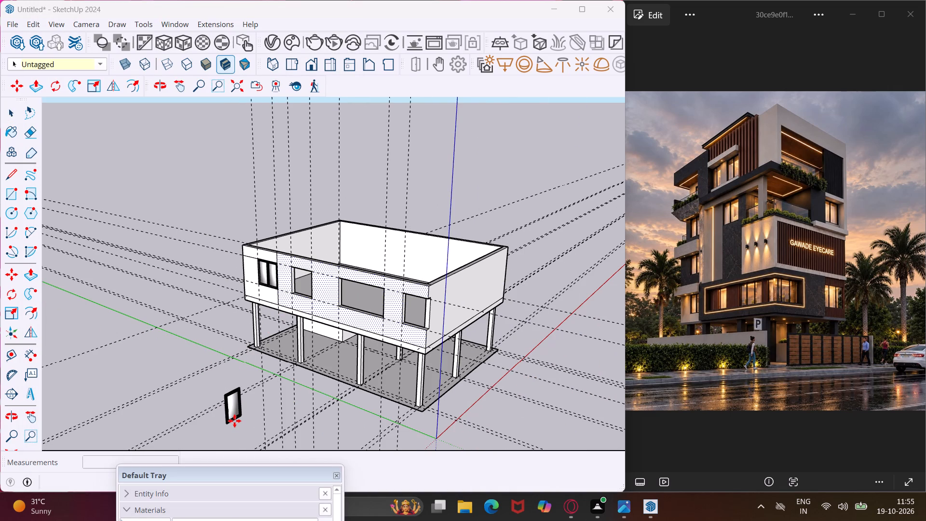
click(234, 421)
key(Escape)
key(space)
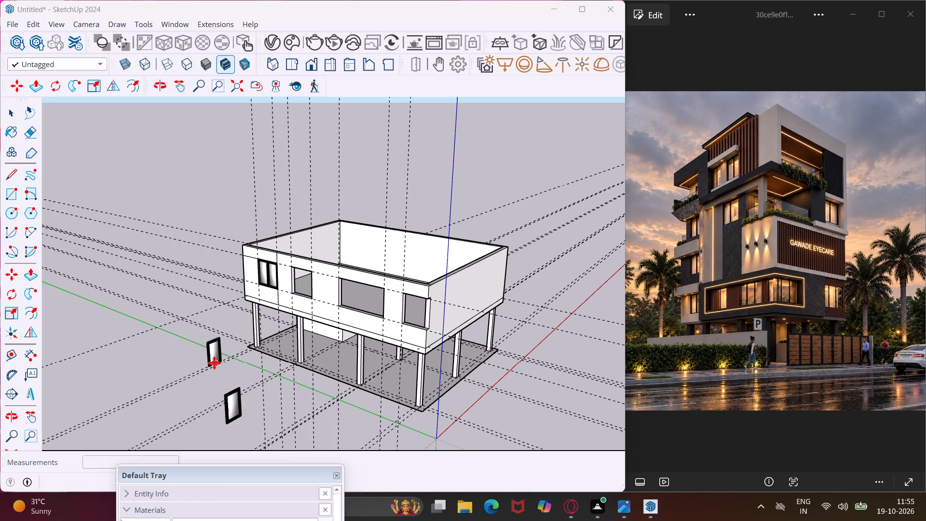
click(220, 379)
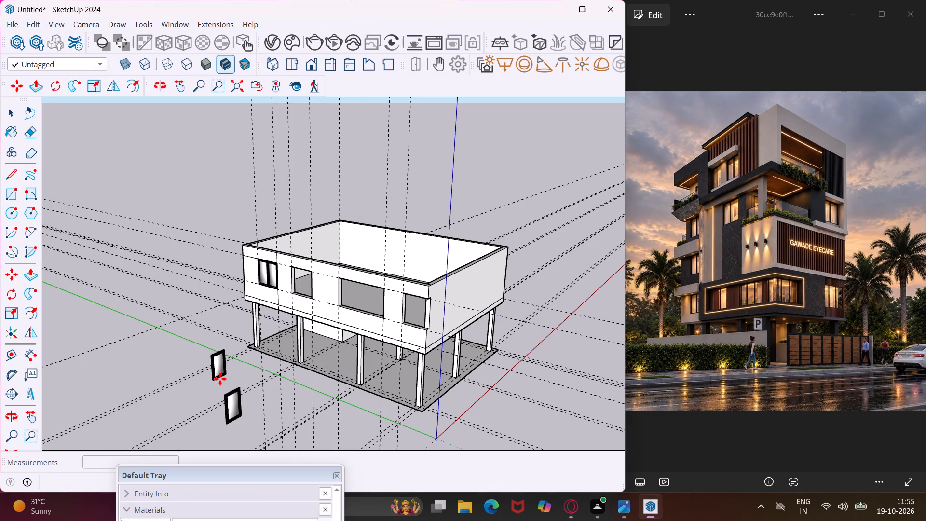
key(Escape)
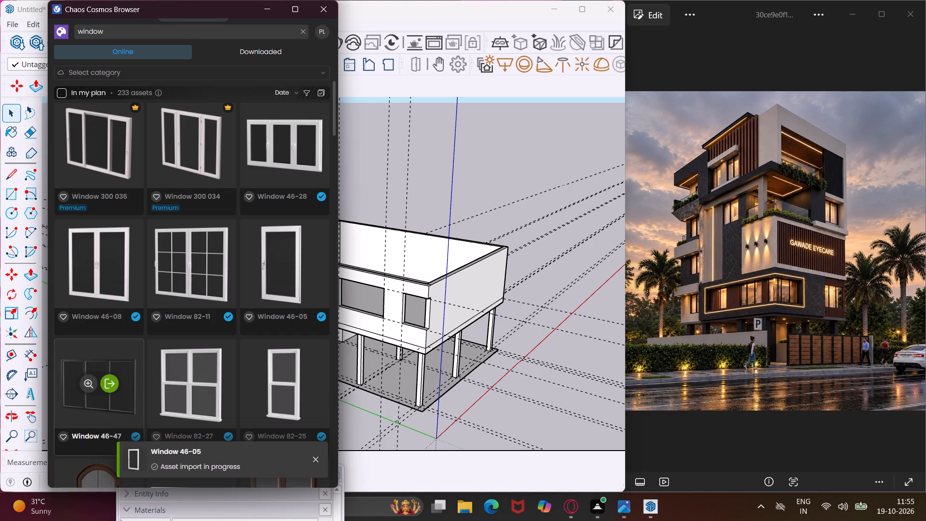
Import the three-panel Window 46-28 from the Cosmos library and place one copy on the ground near the loose windows.
scroll(108, 373, down, 4)
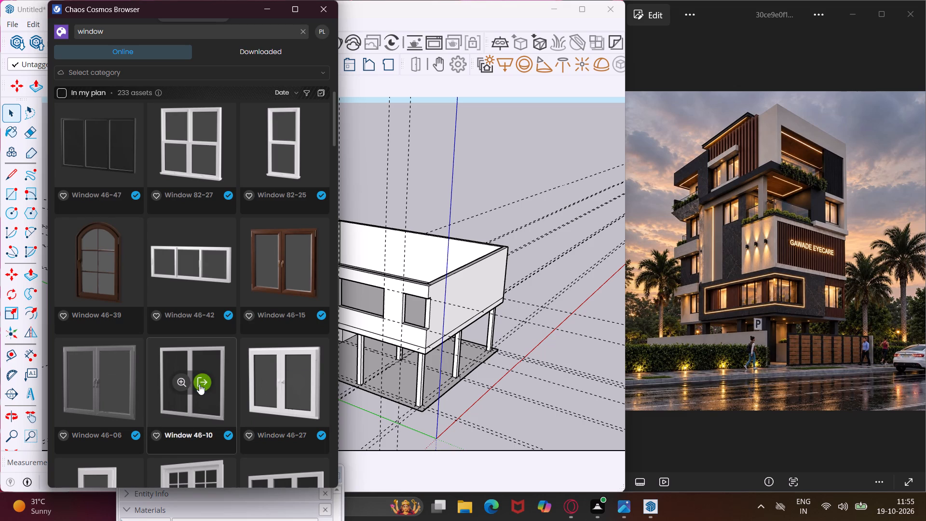
scroll(198, 383, up, 5)
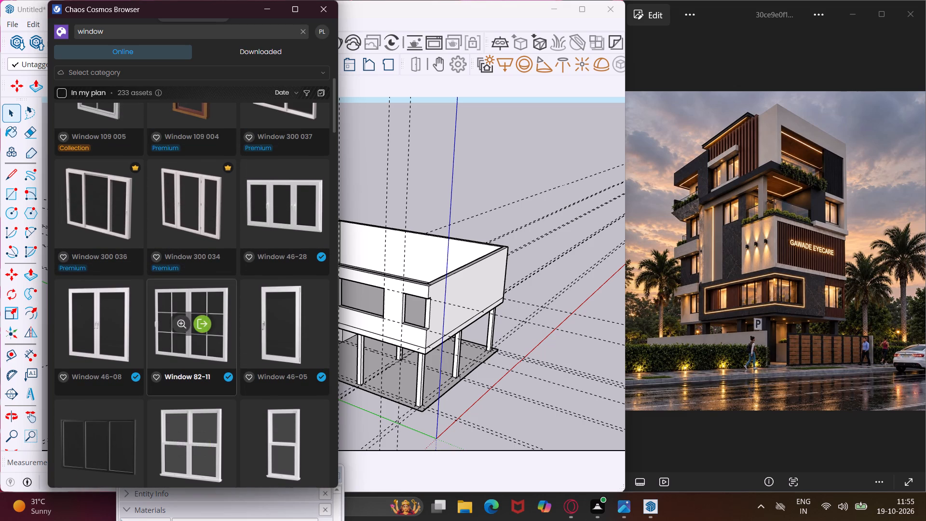
click(292, 198)
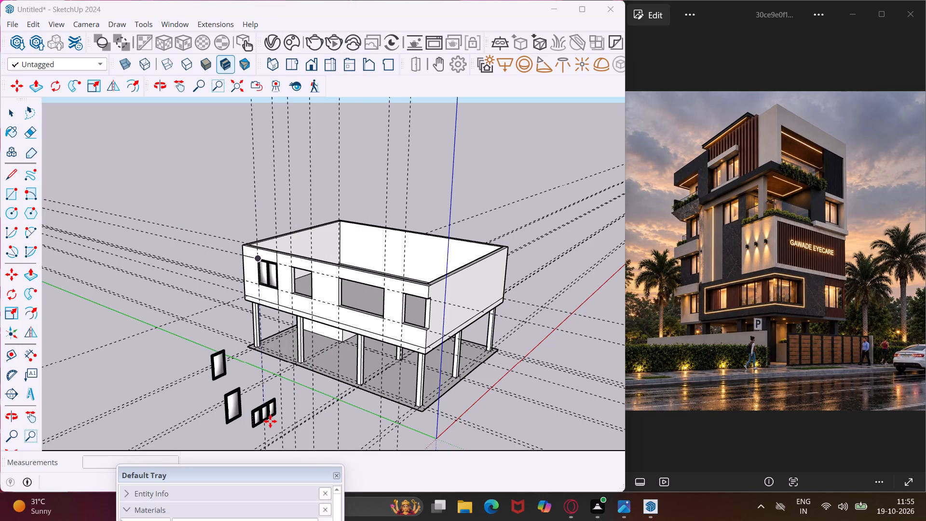
click(270, 421)
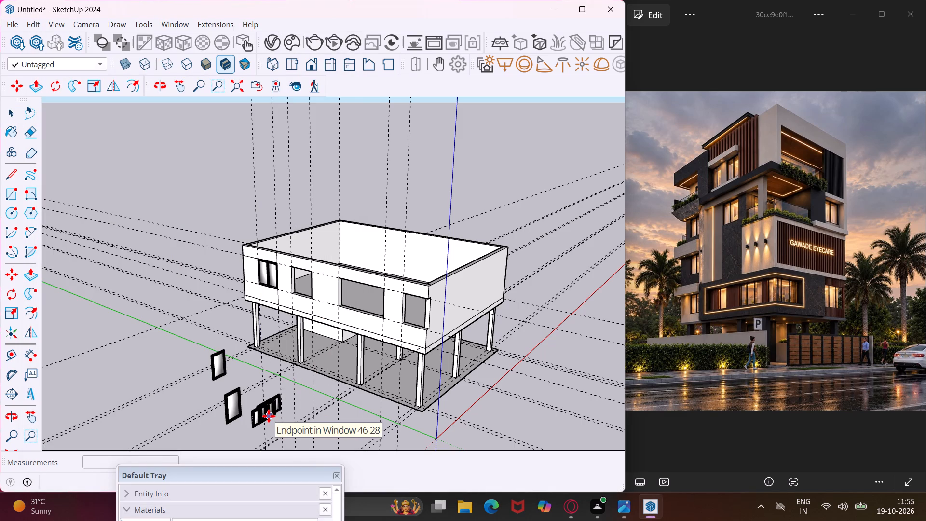
key(Escape)
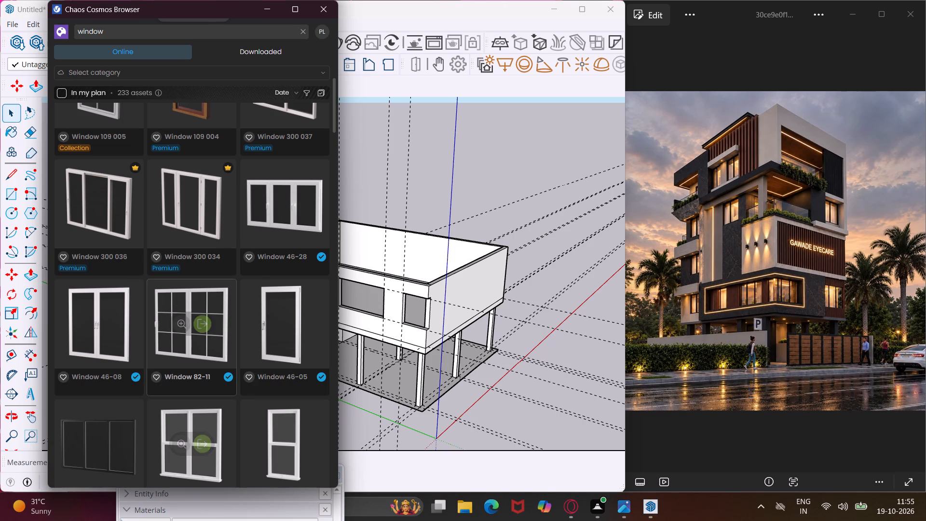
Search the Cosmos library for "curtain", place one Curtains 004 model beside the loose windows, and minimize the browser.
scroll(173, 243, up, 5)
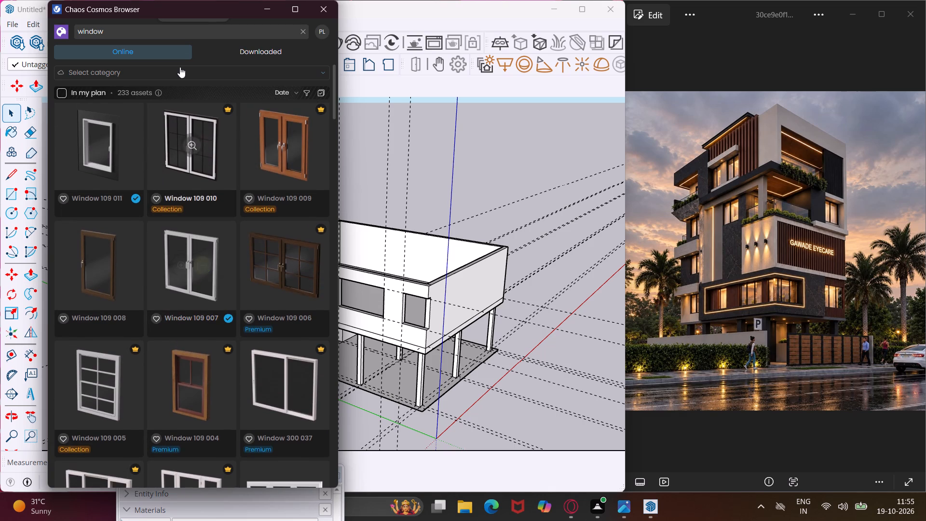
click(184, 27)
key(BackSpace)
key(BackSpace)
key(BackSpace)
key(BackSpace)
key(BackSpace)
key(BackSpace)
key(BackSpace)
key(BackSpace)
key(BackSpace)
key(BackSpace)
key(BackSpace)
key(BackSpace)
key(BackSpace)
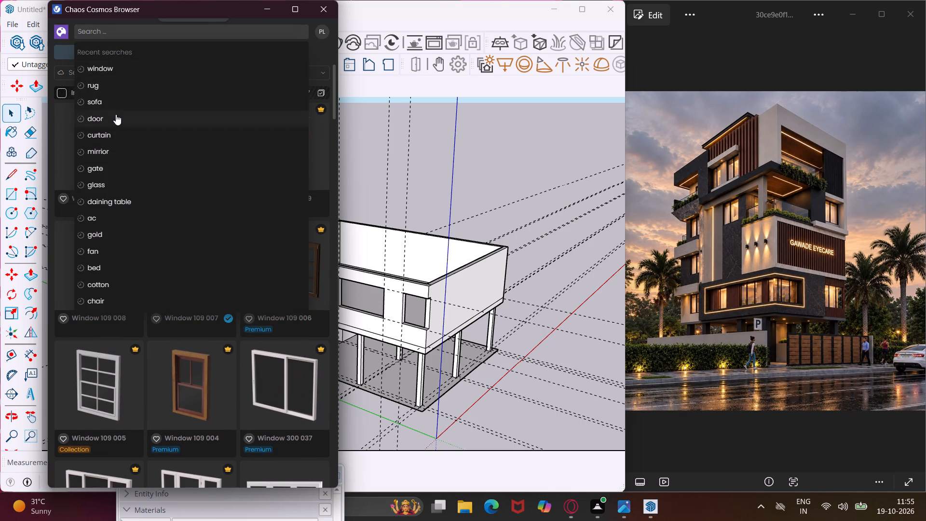
click(109, 140)
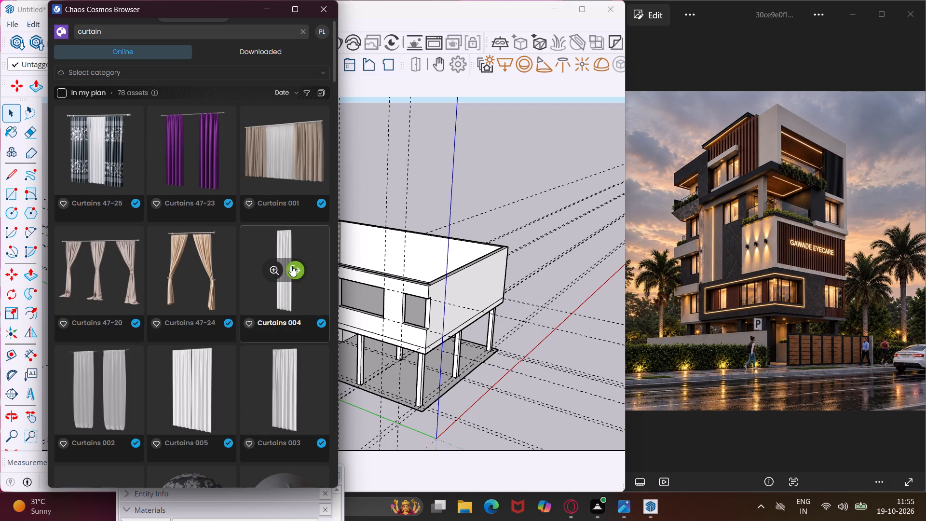
click(293, 264)
scroll(271, 340, down, 4)
click(222, 387)
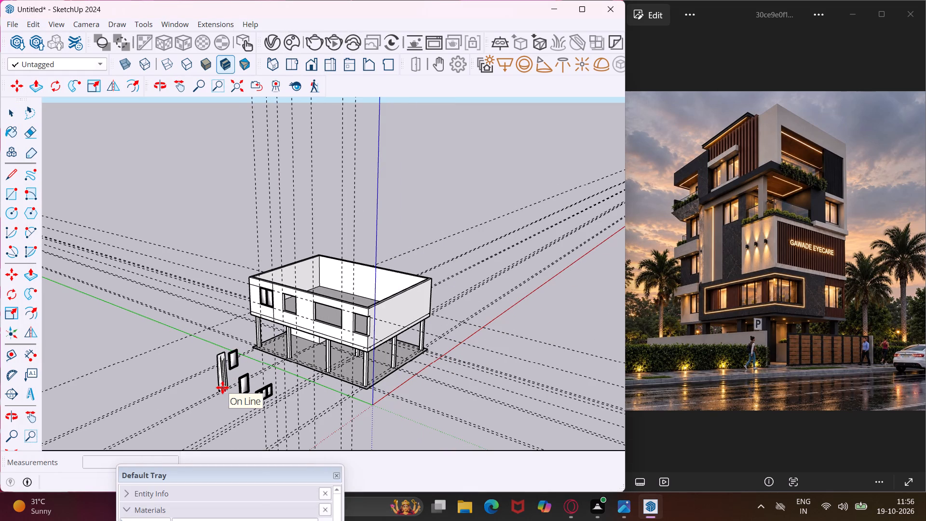
key(Escape)
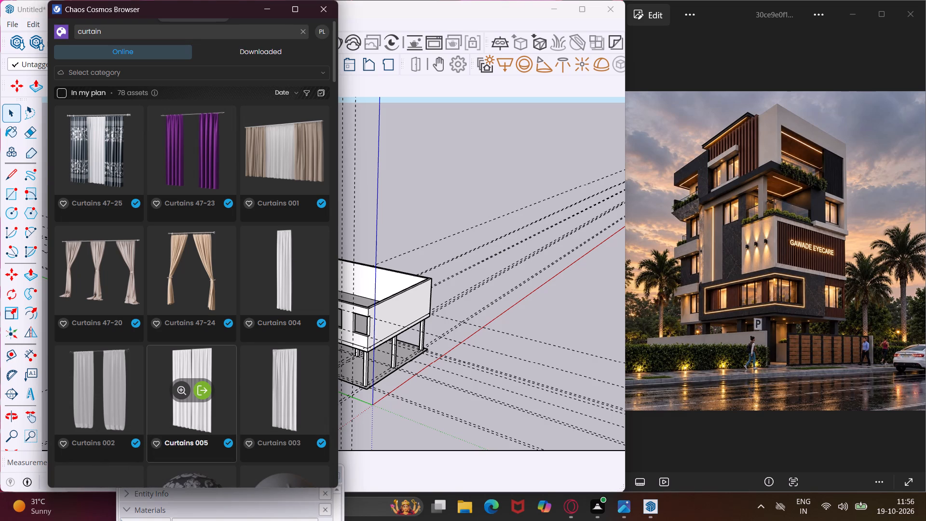
click(274, 10)
Rotate the loose Window 46-28 by 90 degrees about the vertical axis to align it with the wall with openings.
middle_drag(334, 355, 459, 370)
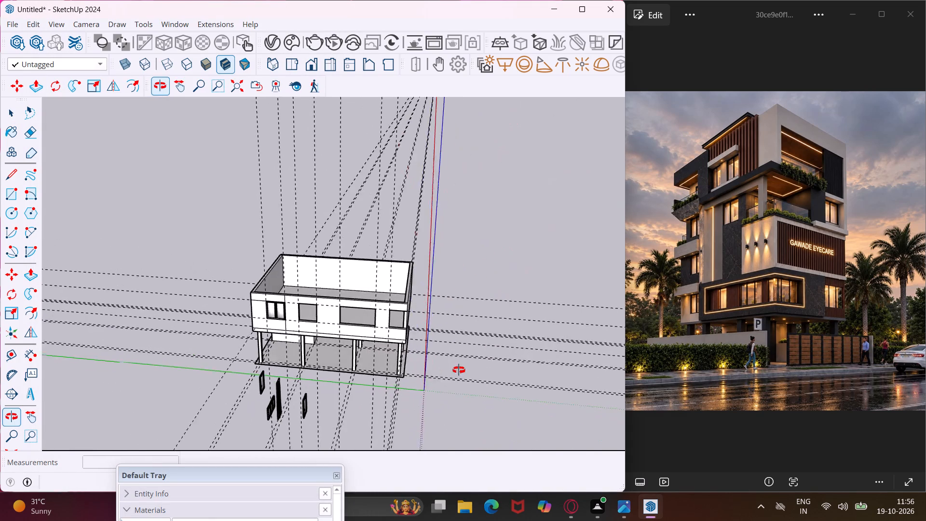
middle_drag(459, 370, 543, 339)
scroll(310, 387, up, 4)
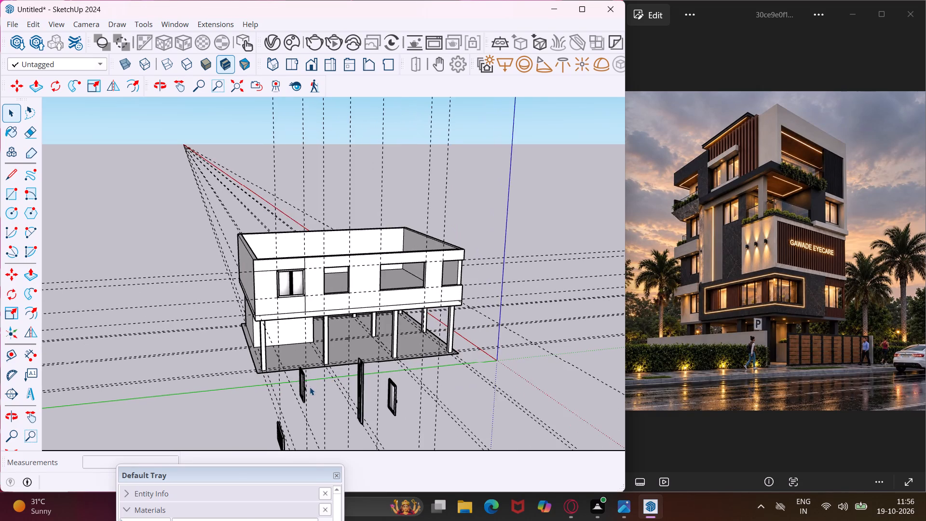
scroll(310, 387, up, 4)
middle_drag(310, 387, 487, 305)
scroll(477, 303, down, 2)
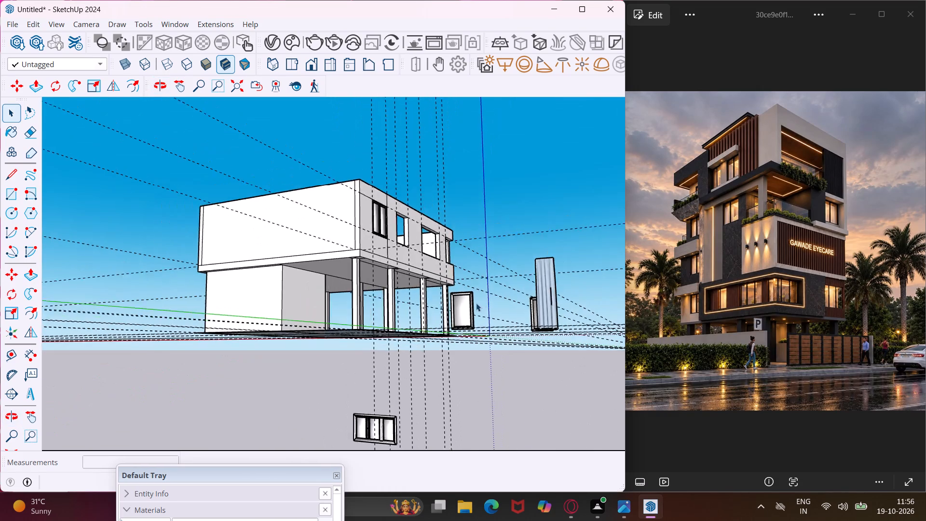
scroll(476, 303, down, 3)
click(413, 414)
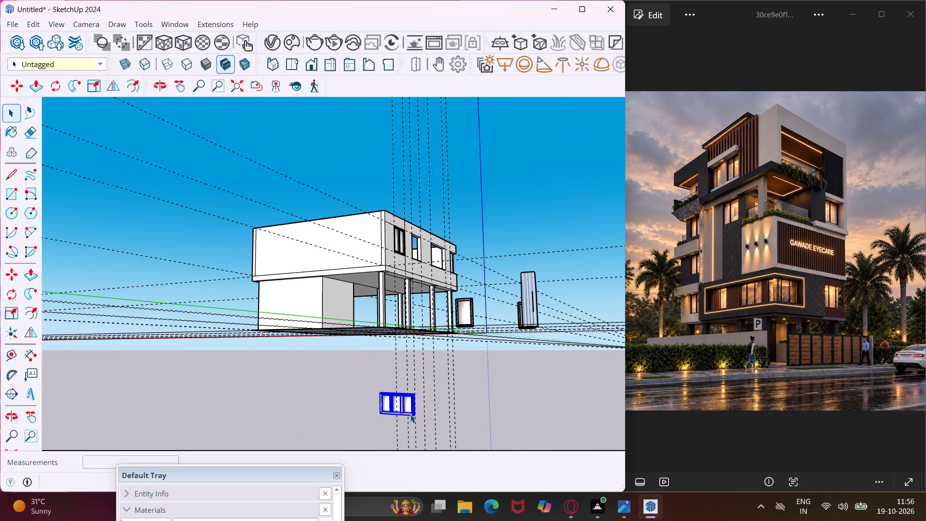
middle_drag(409, 422, 406, 461)
scroll(410, 433, up, 4)
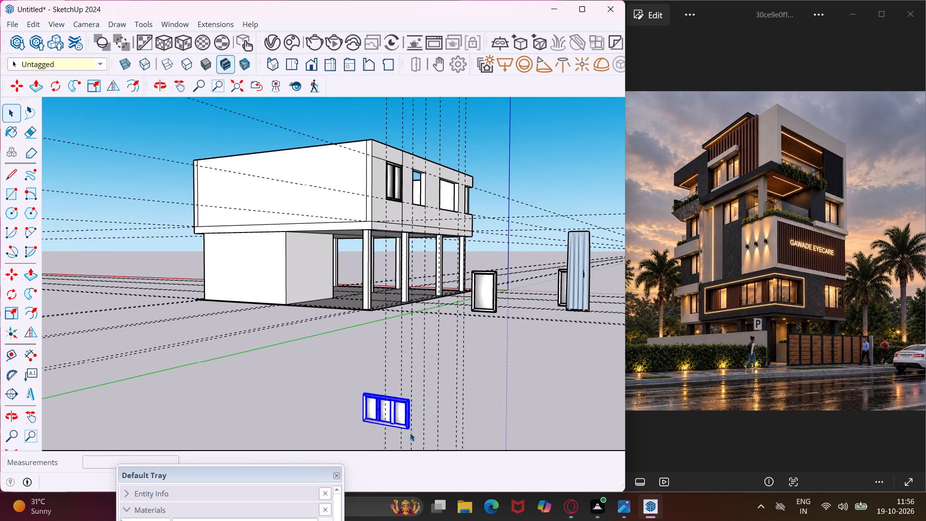
click(14, 297)
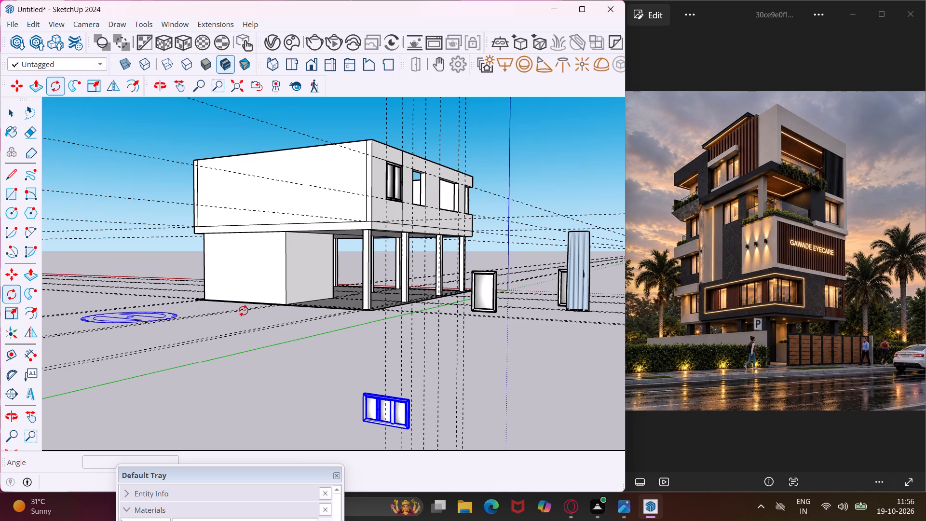
click(466, 420)
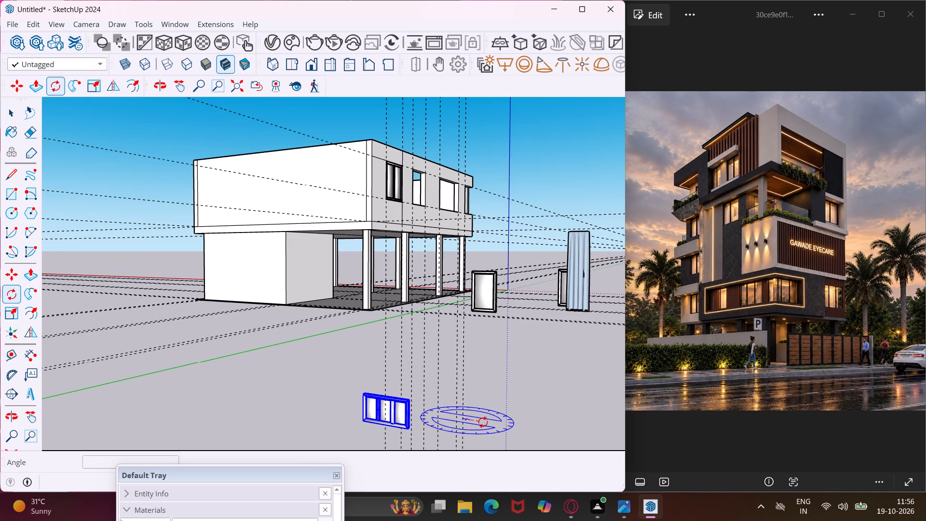
click(499, 422)
click(490, 398)
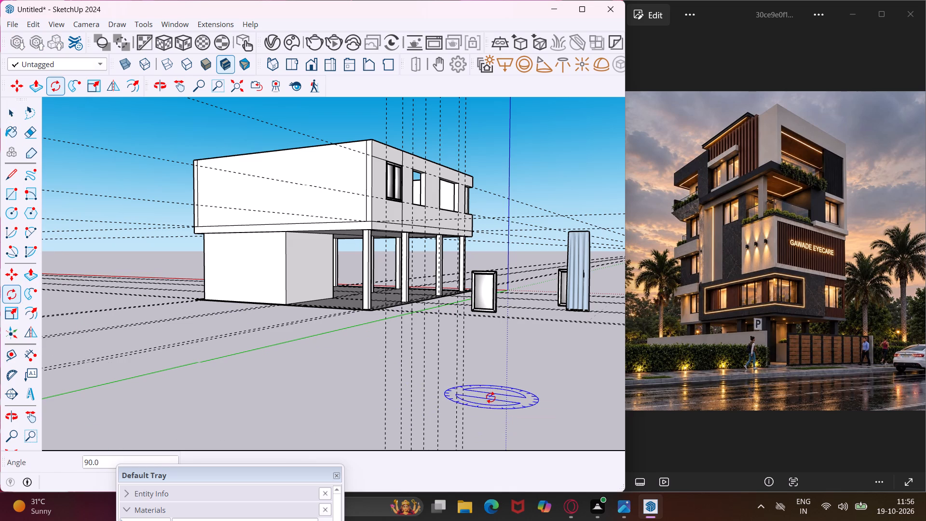
Move Window 46-28 by its outer bottom corner, snapping it to the wide opening's bottom corner nearest the small empty opening.
scroll(480, 384, down, 16)
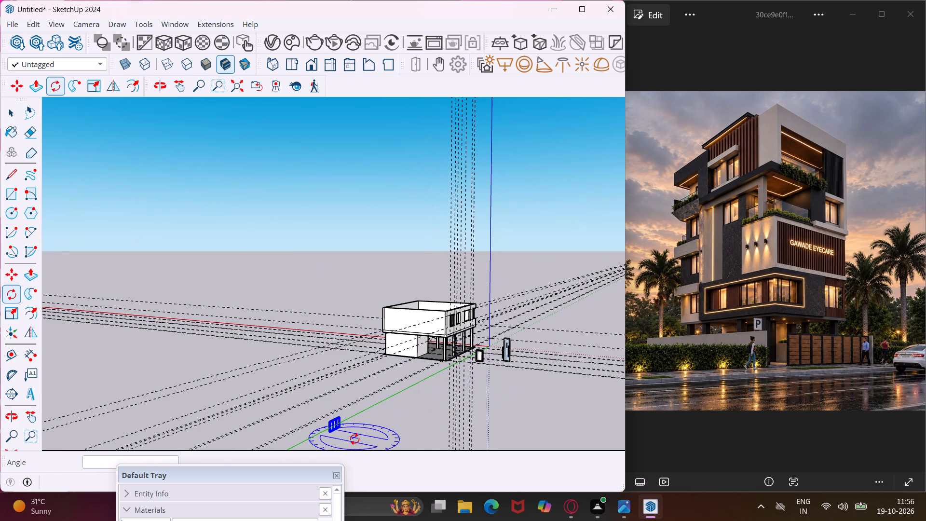
key(m)
scroll(338, 432, up, 14)
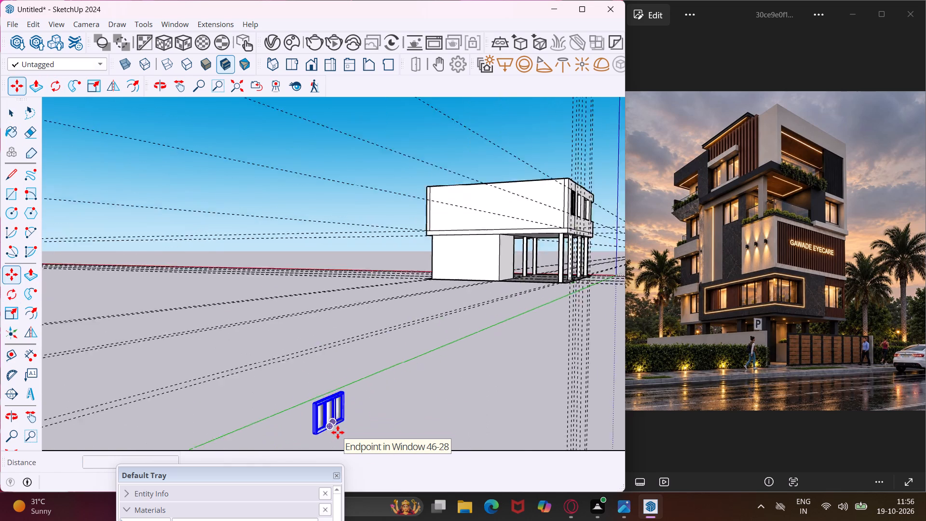
scroll(338, 432, up, 5)
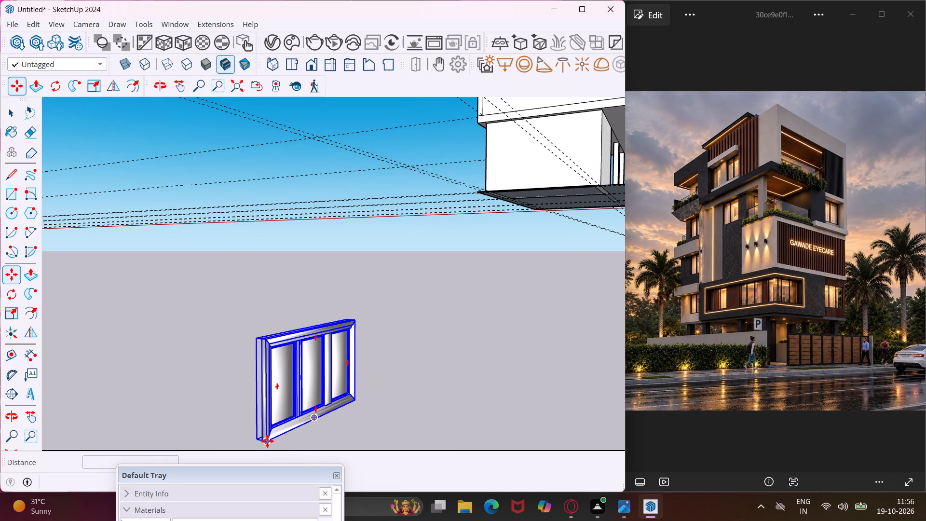
click(267, 441)
scroll(264, 424, down, 19)
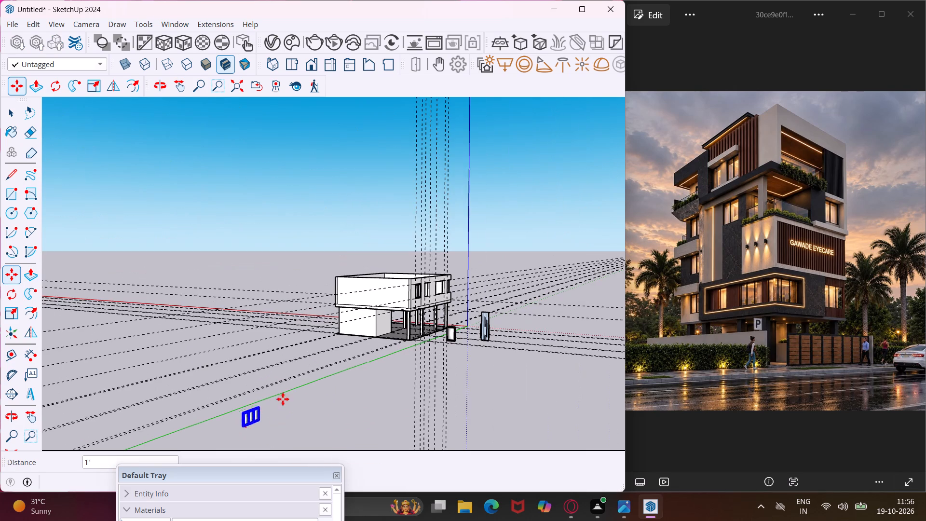
middle_drag(443, 289, 347, 375)
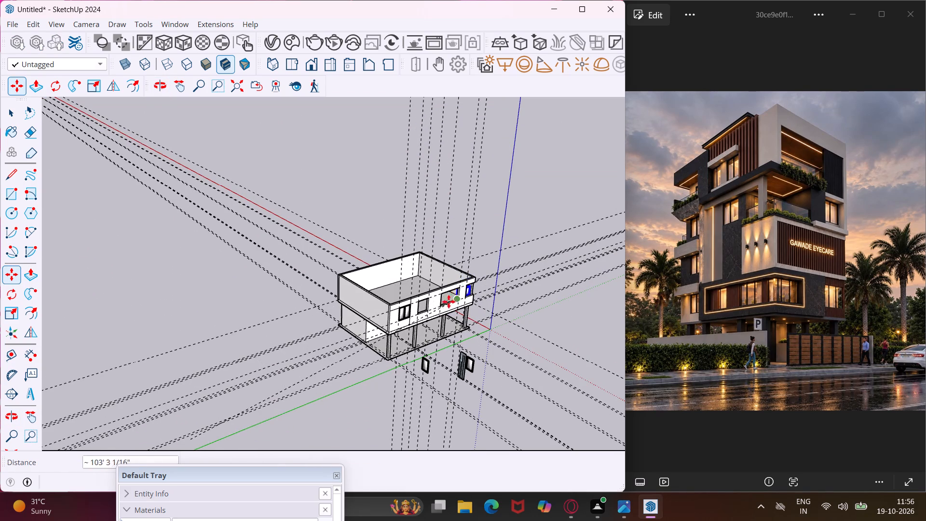
scroll(442, 304, up, 19)
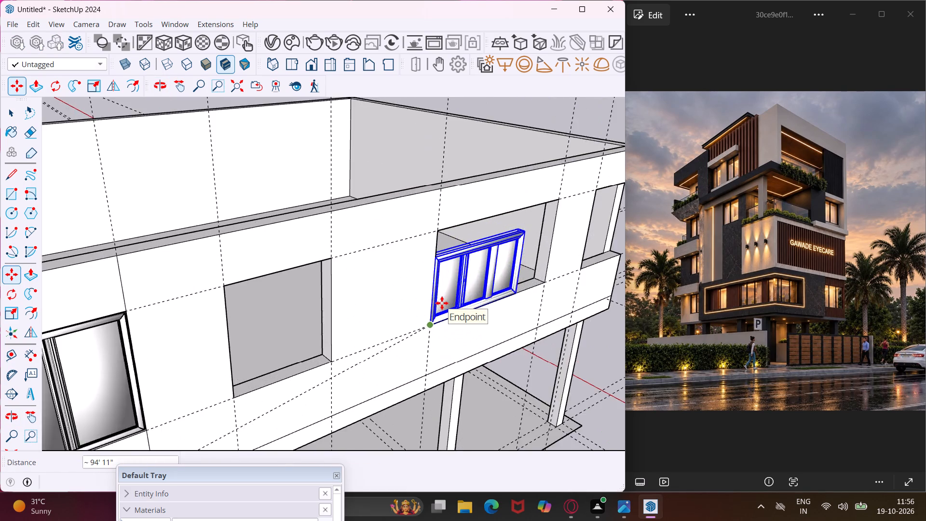
scroll(442, 303, up, 6)
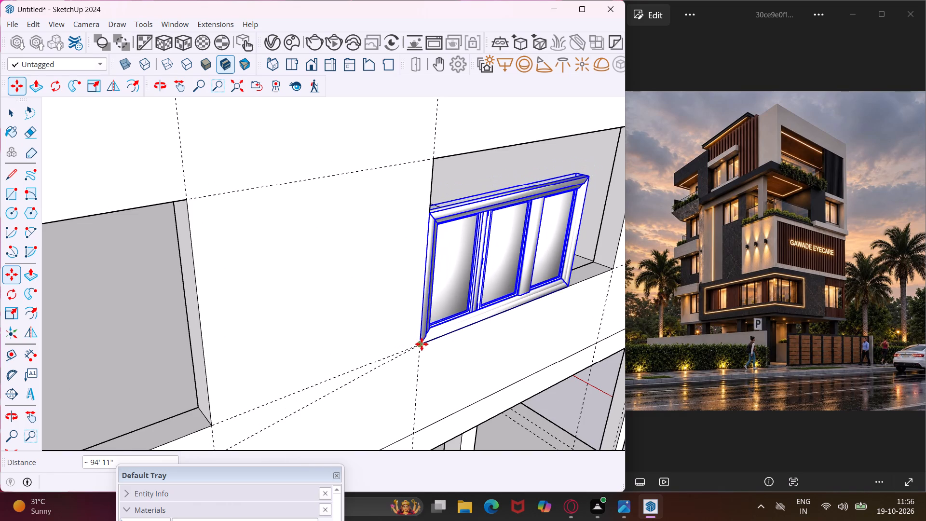
click(422, 344)
Scale Window 46-28 vertically by about 1.36 so its top edge meets the top of the wide opening.
middle_drag(421, 344, 311, 367)
scroll(305, 364, down, 5)
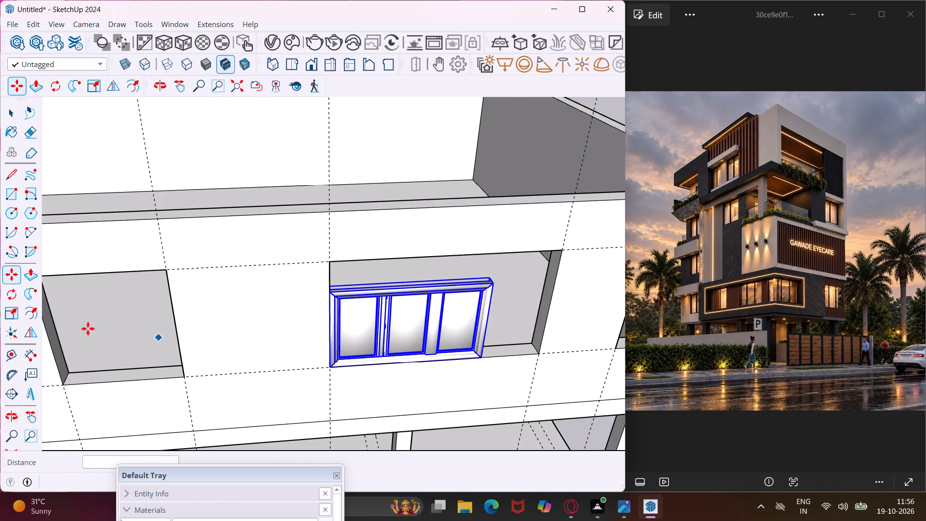
click(14, 306)
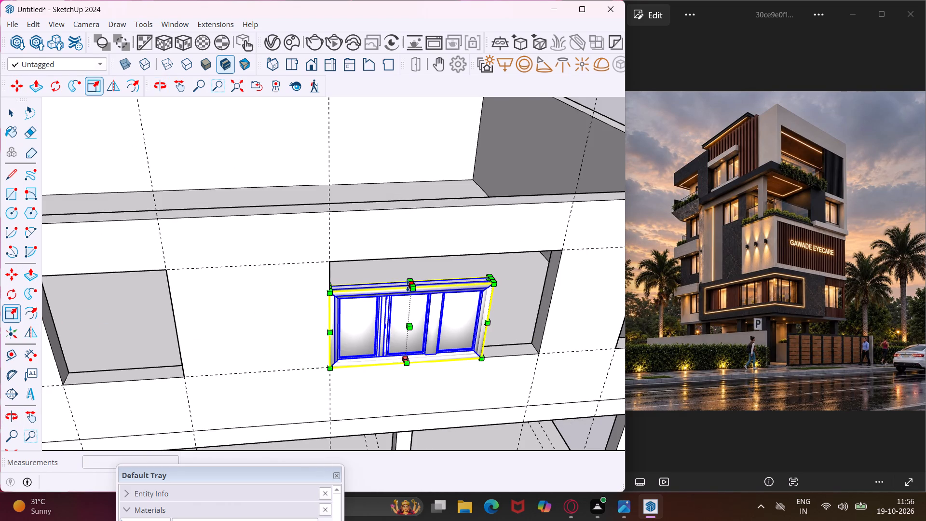
scroll(408, 286, up, 6)
click(408, 286)
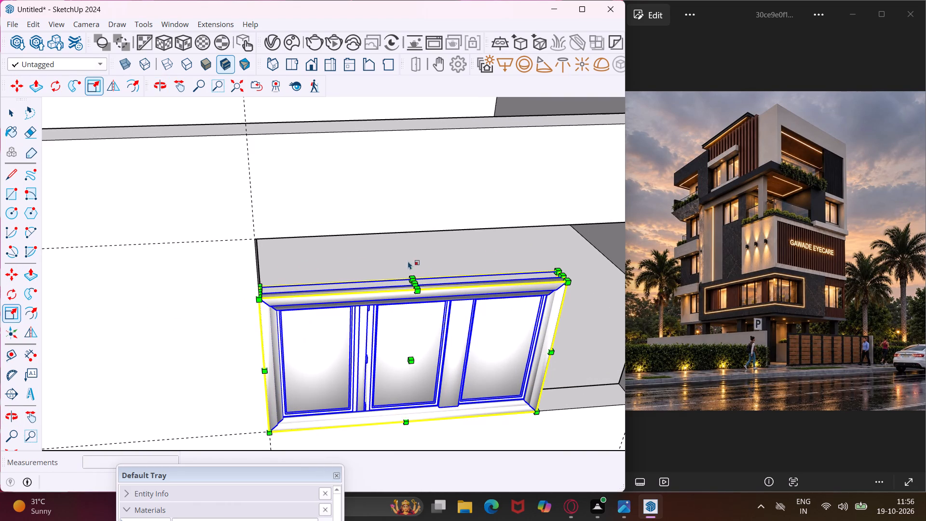
click(411, 288)
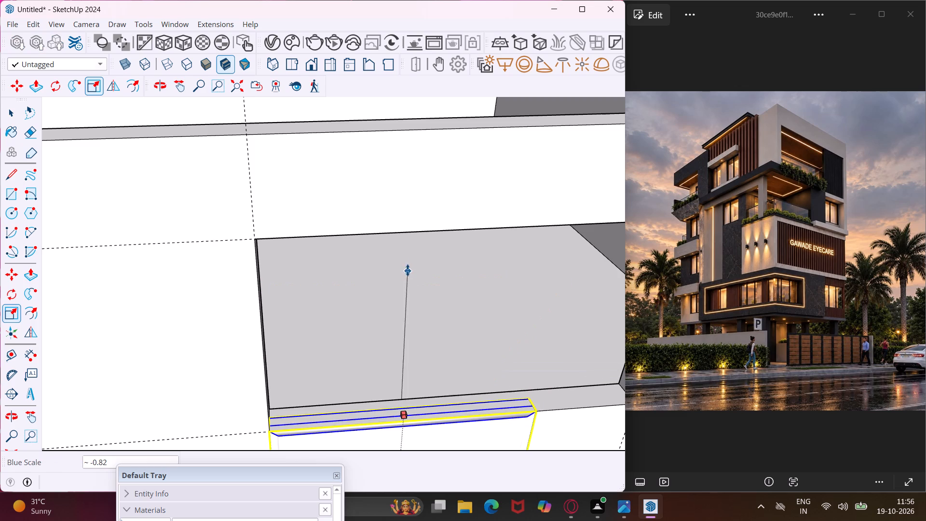
click(402, 234)
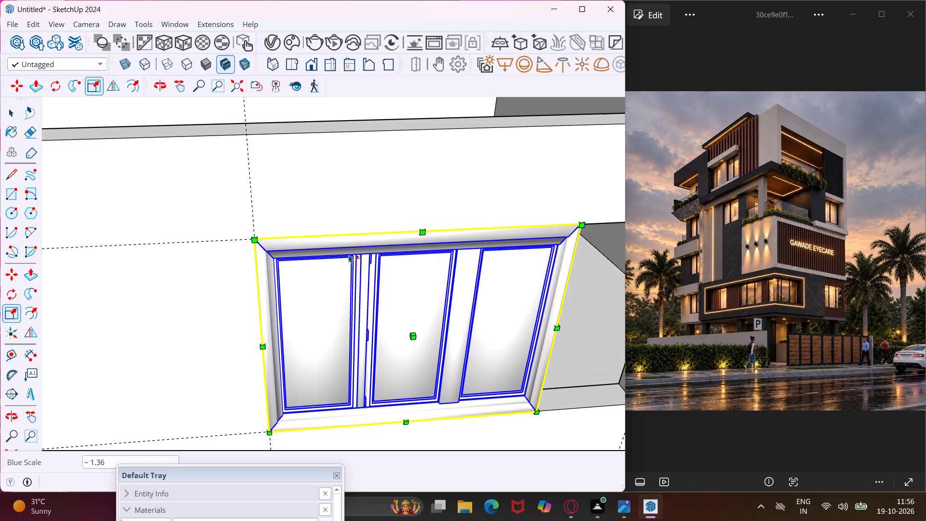
Scale Window 46-28 in width by about 1.39 to reach the far side of the wide opening, and deselect it.
scroll(347, 255, down, 10)
middle_drag(456, 285, 395, 287)
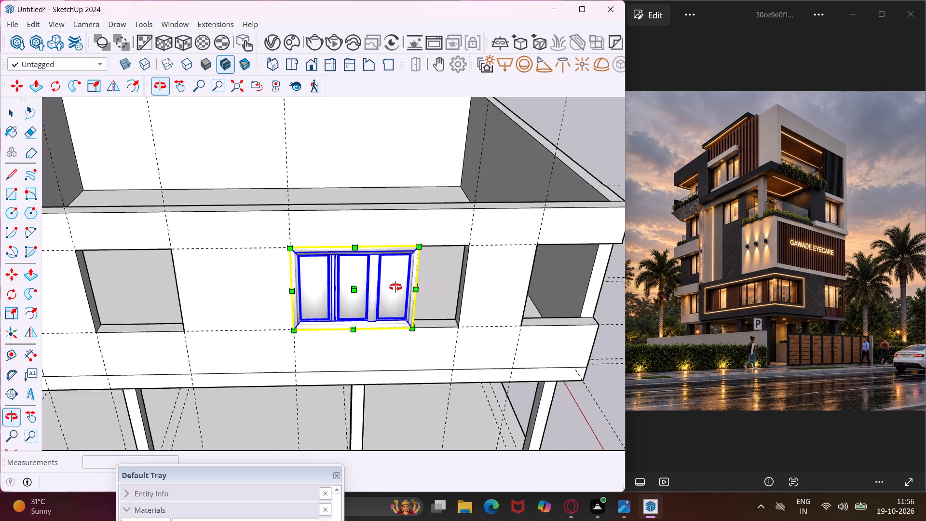
middle_drag(395, 287, 277, 304)
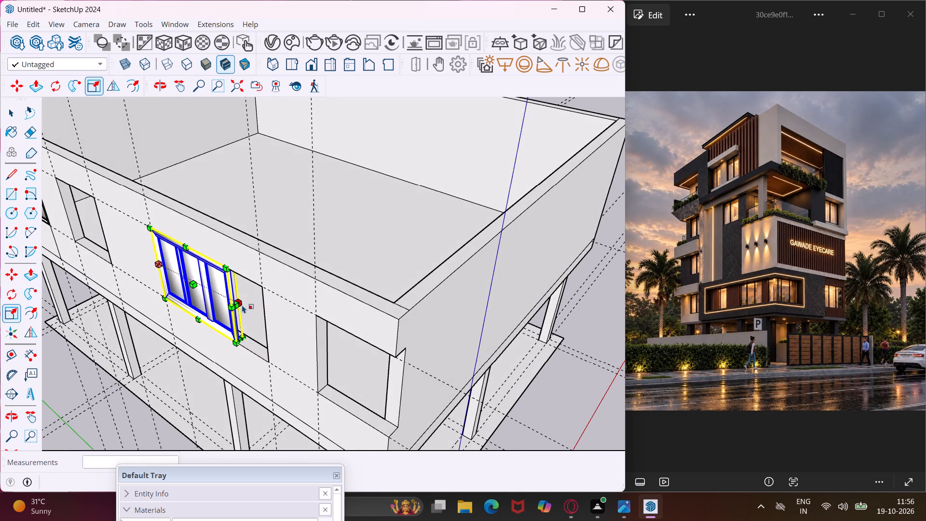
scroll(242, 305, up, 7)
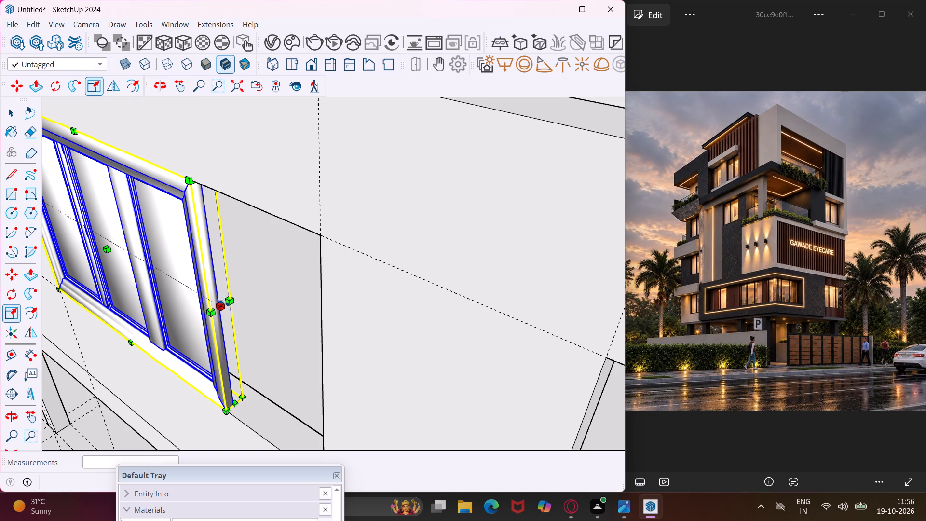
click(224, 303)
scroll(242, 308, down, 4)
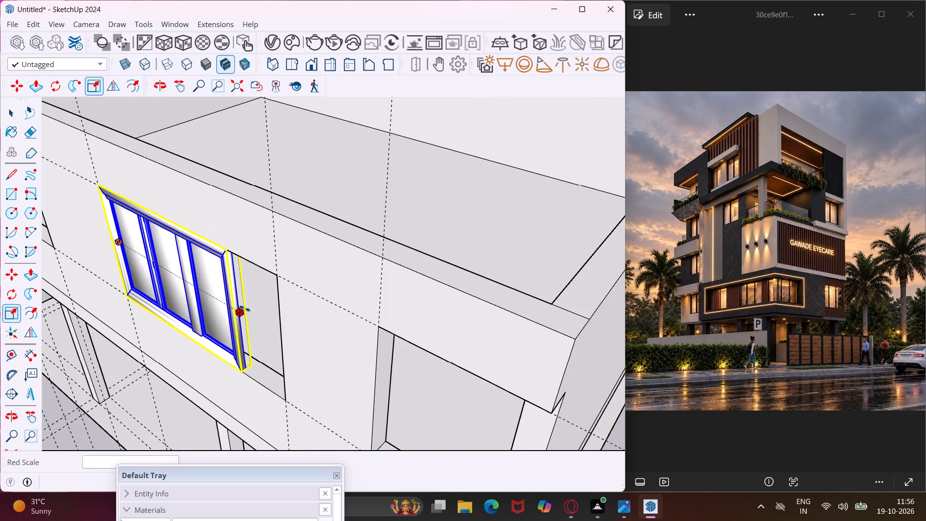
click(280, 314)
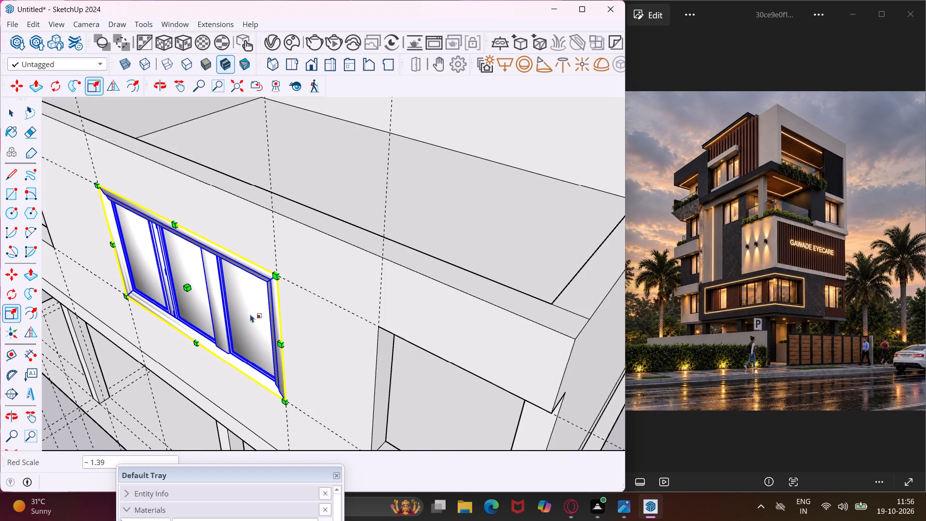
scroll(240, 312, down, 4)
middle_drag(240, 312, 325, 223)
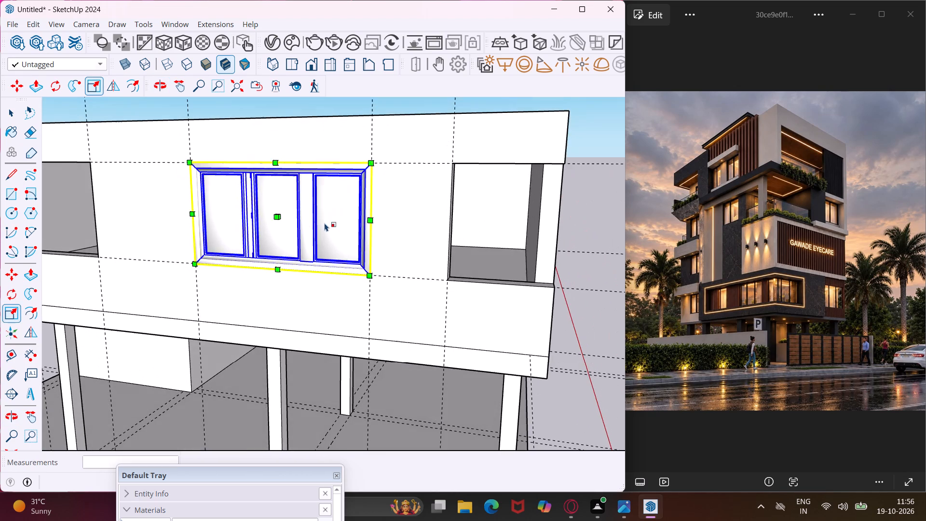
scroll(301, 239, down, 4)
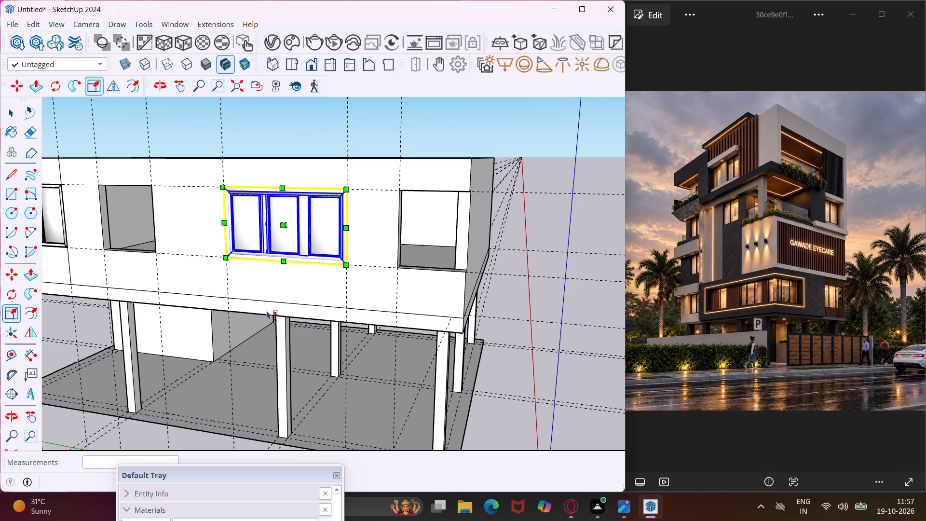
key(Escape)
key(space)
Rotate the loose single-panel Window 46-05 by 270 degrees about the vertical axis to align it with the wall with openings.
scroll(268, 284, down, 6)
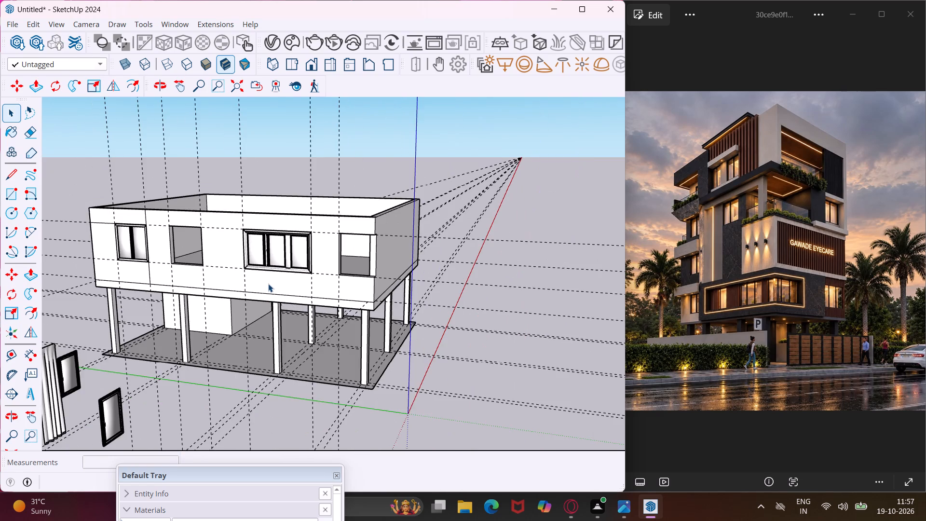
scroll(268, 284, down, 4)
middle_drag(175, 373, 228, 361)
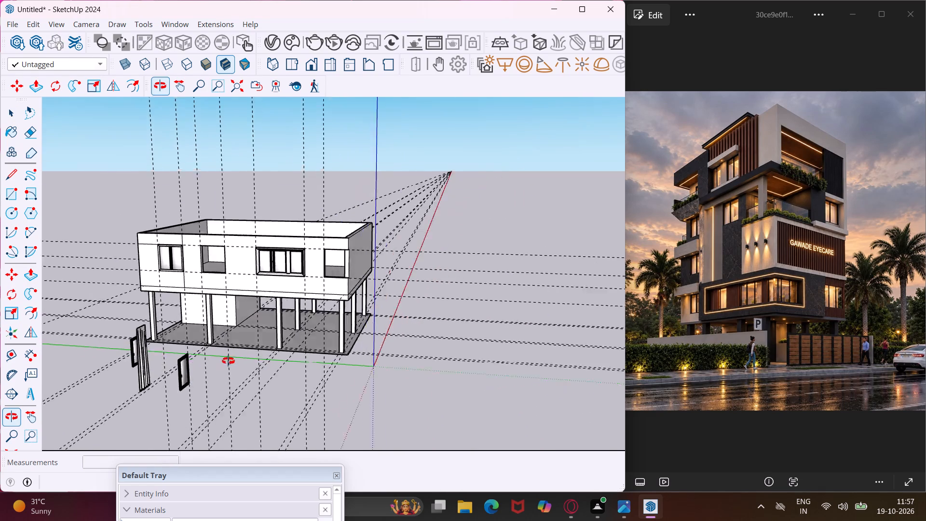
middle_drag(228, 361, 279, 349)
click(257, 370)
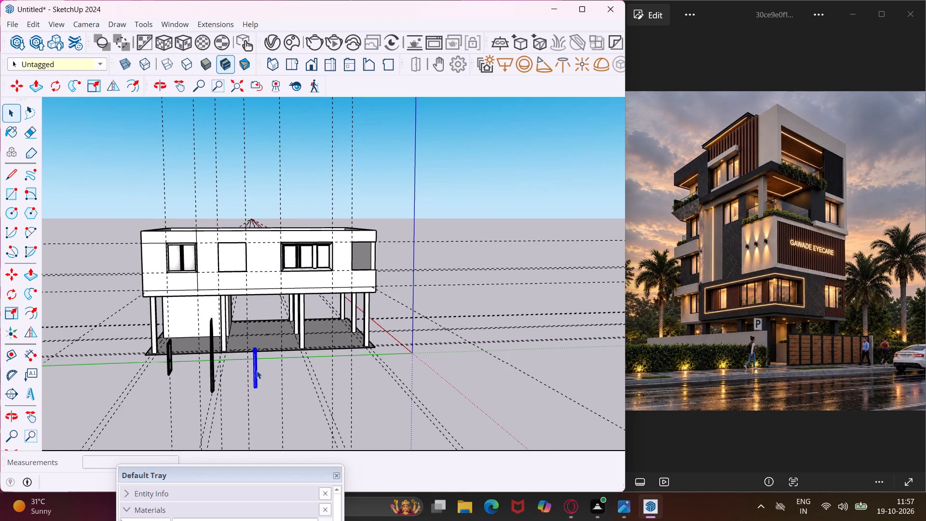
click(16, 300)
middle_drag(302, 312, 298, 371)
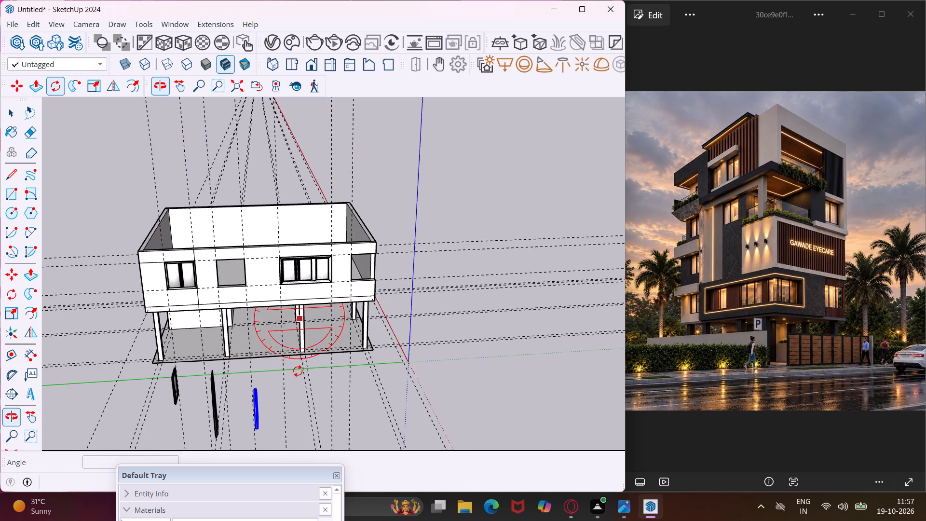
scroll(298, 371, down, 5)
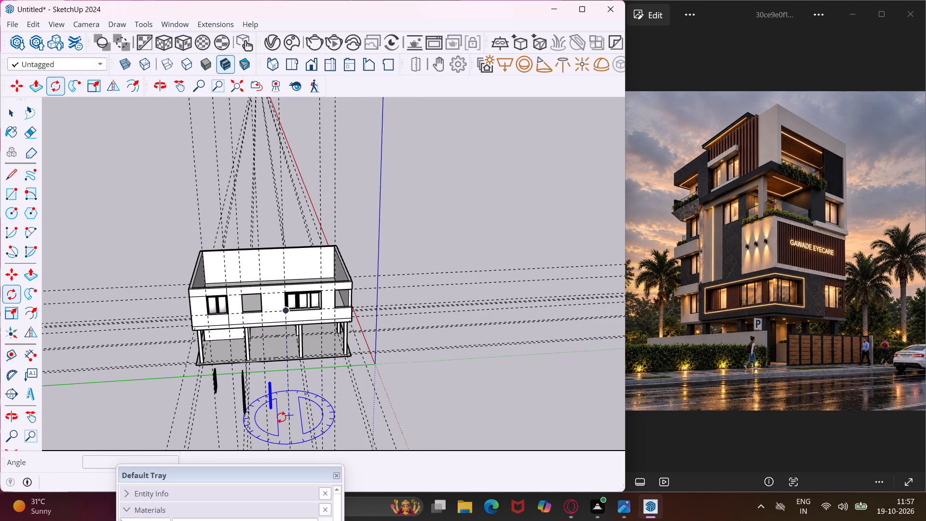
click(281, 417)
click(286, 432)
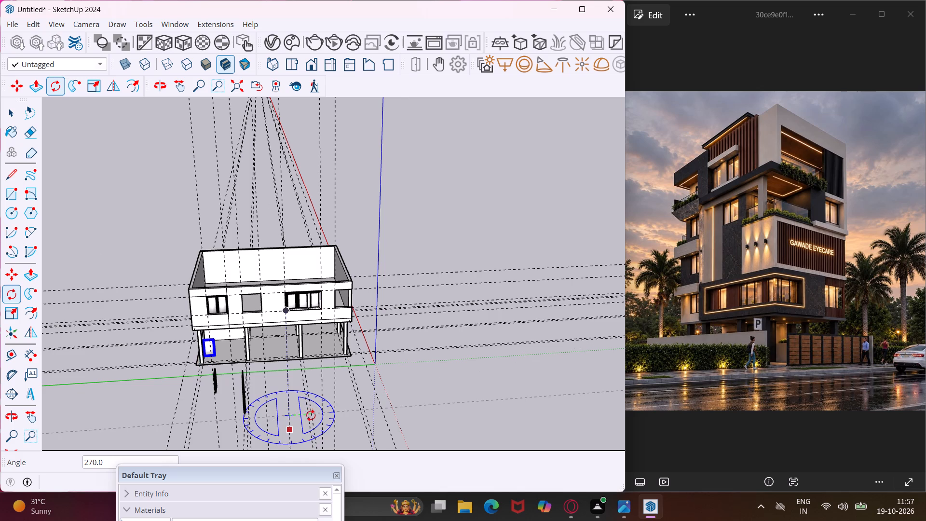
click(311, 416)
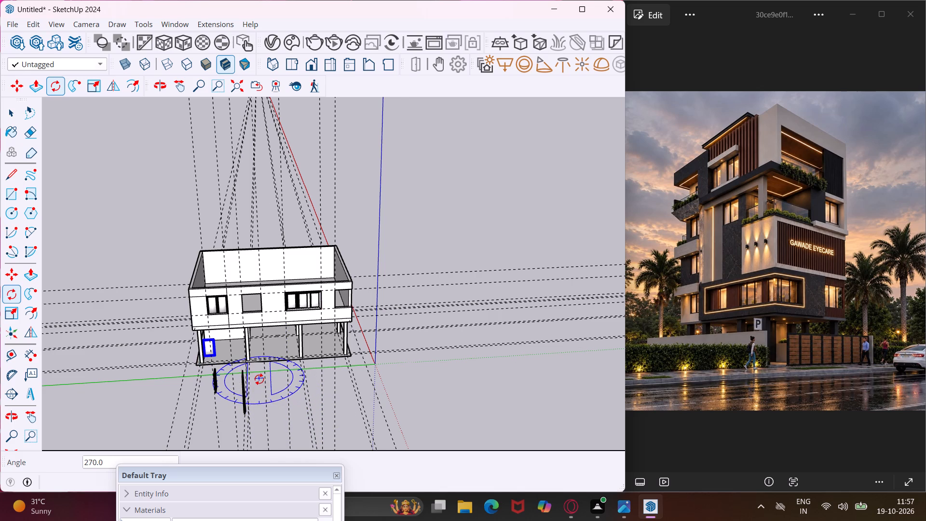
Move Window 46-05 by its outer bottom corner about 19' 5 1/4", snapping it to the small opening's bottom corner nearest Window 46-28.
key(m)
scroll(213, 356, up, 9)
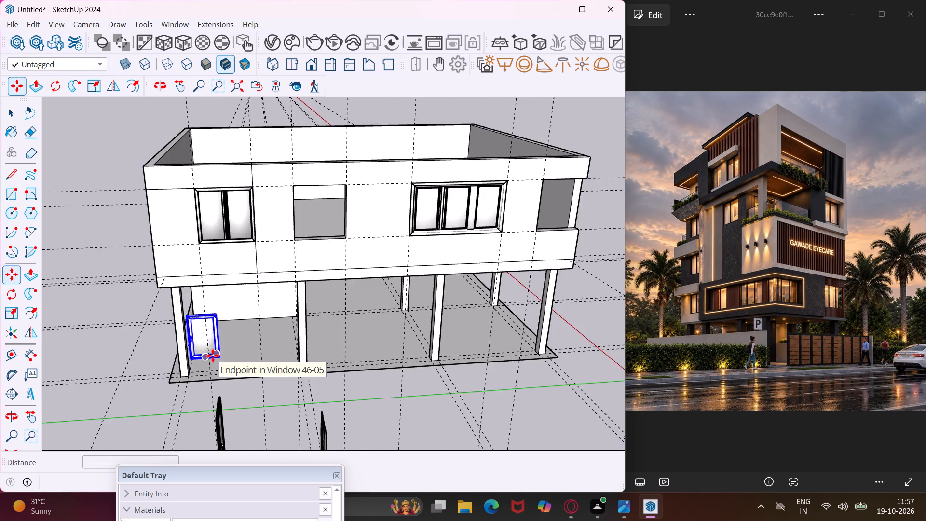
scroll(213, 356, up, 14)
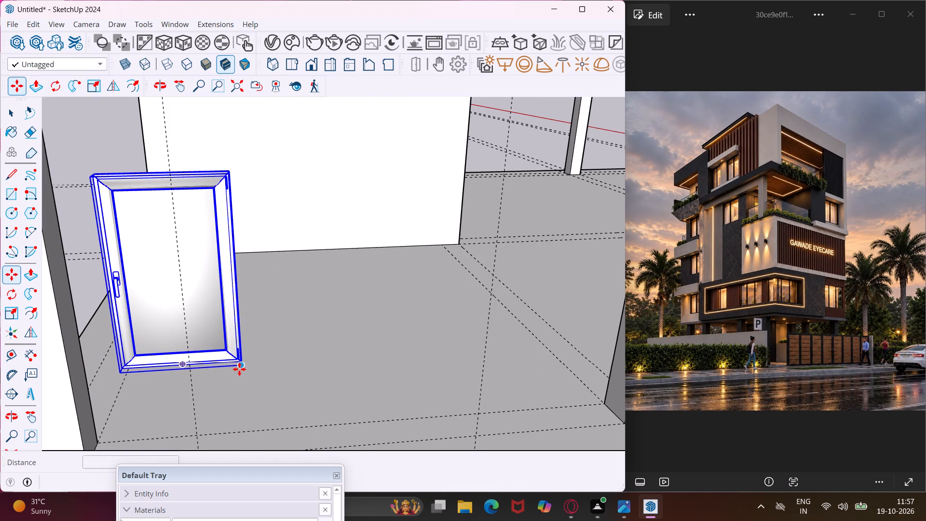
click(241, 368)
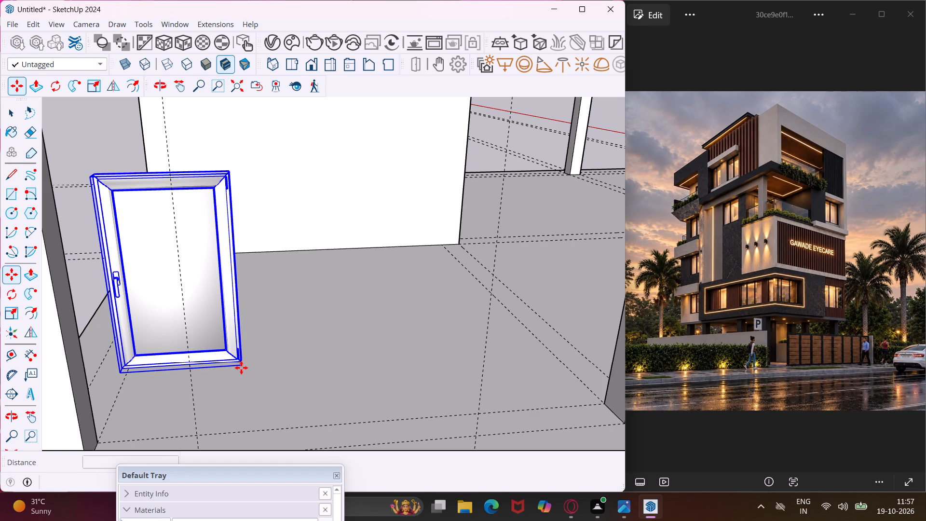
scroll(241, 368, down, 13)
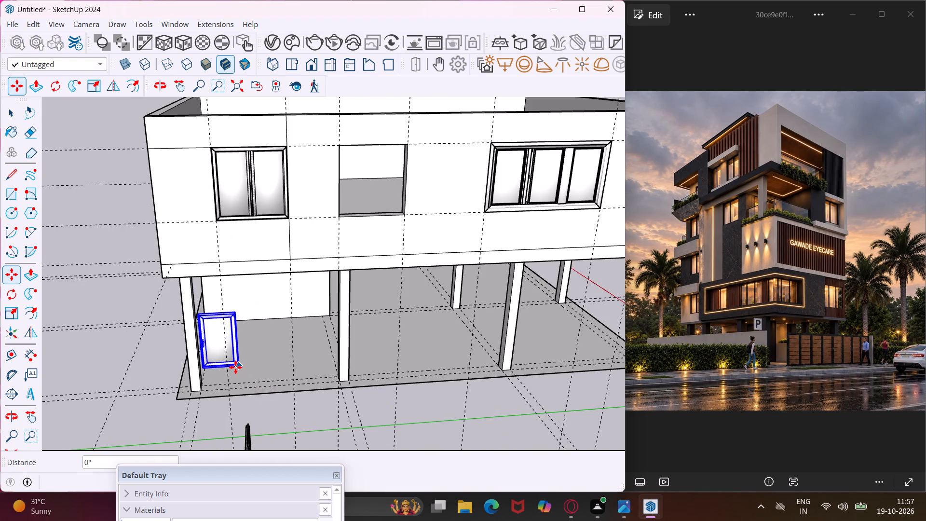
scroll(404, 215, up, 2)
click(404, 215)
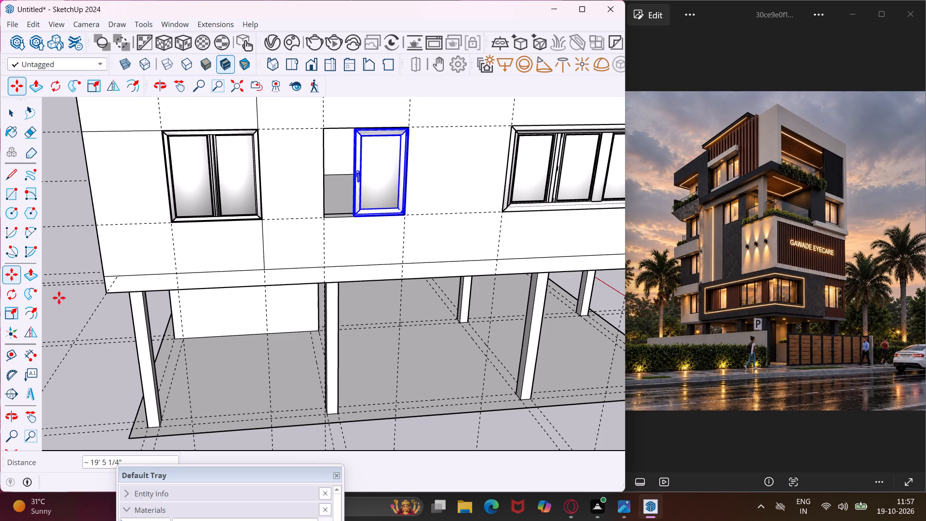
Scale Window 46-05 in width and depth by about 1.51 and 1.66 toward the opening side nearest the two-panel window.
click(12, 316)
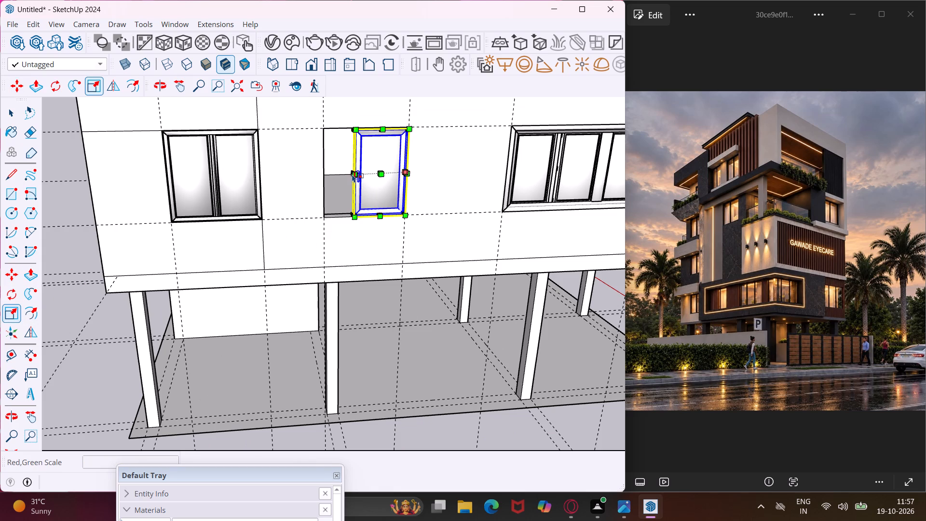
scroll(352, 174, up, 7)
middle_drag(352, 174, 394, 165)
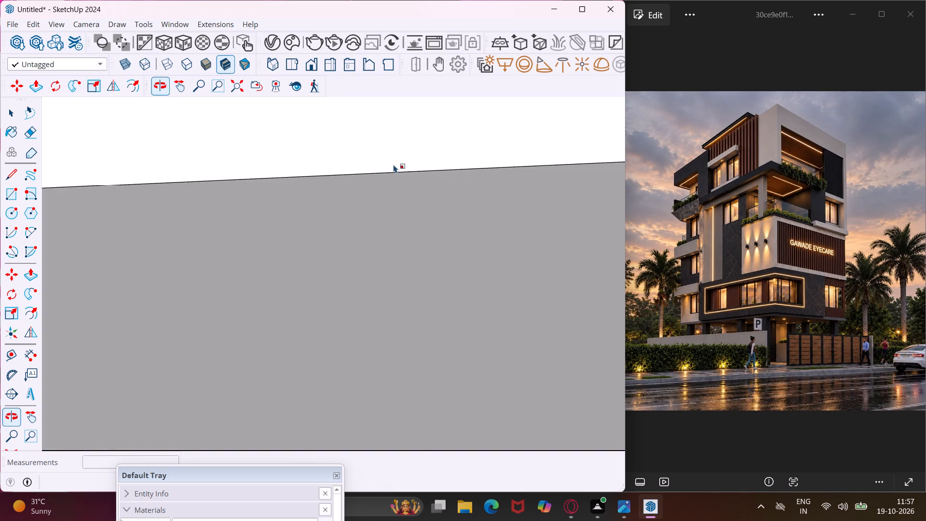
scroll(394, 159, down, 12)
scroll(394, 159, down, 12)
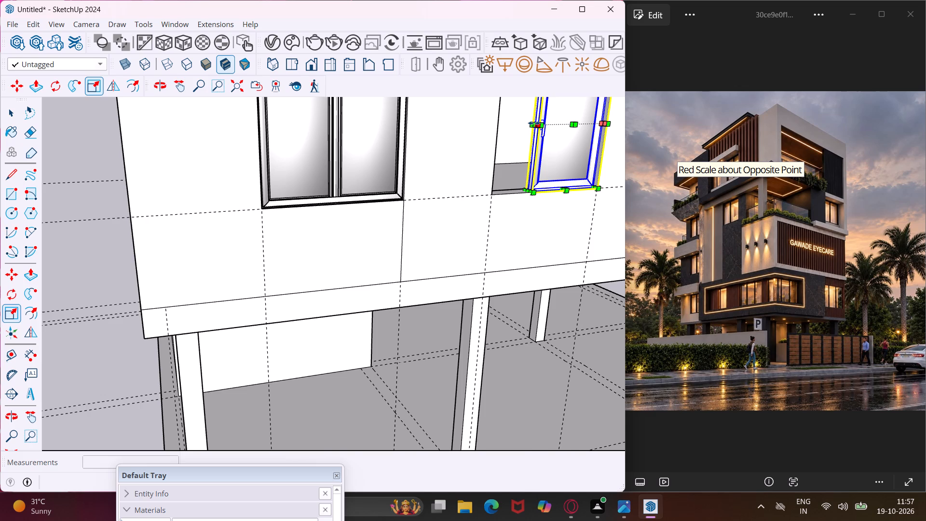
scroll(534, 123, up, 3)
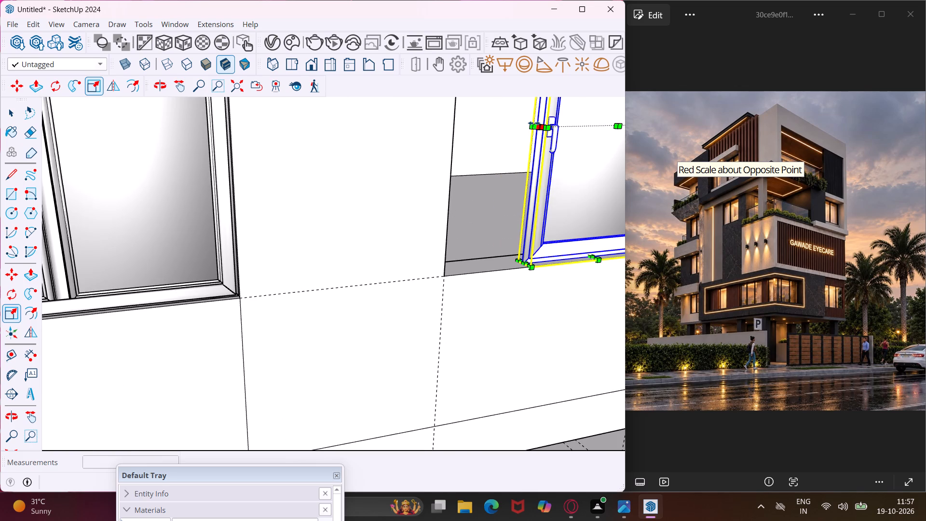
click(534, 123)
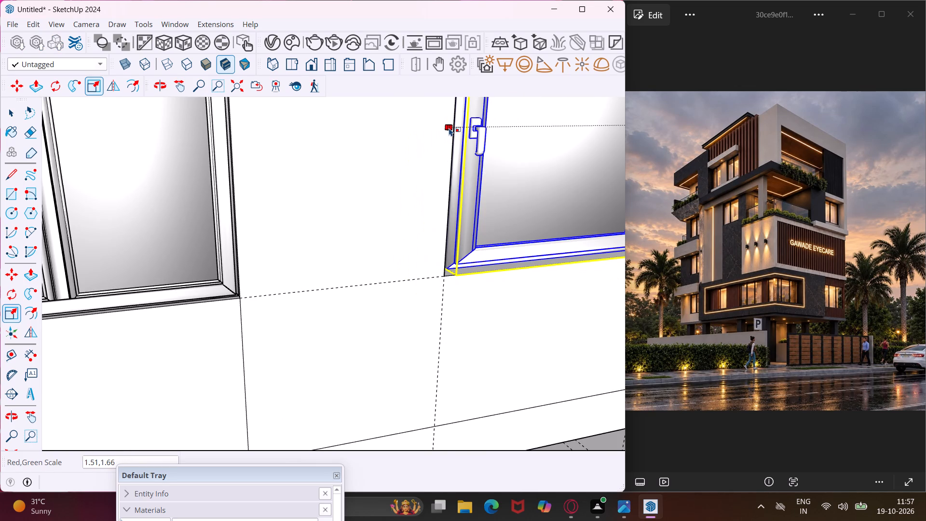
click(449, 128)
scroll(423, 144, down, 7)
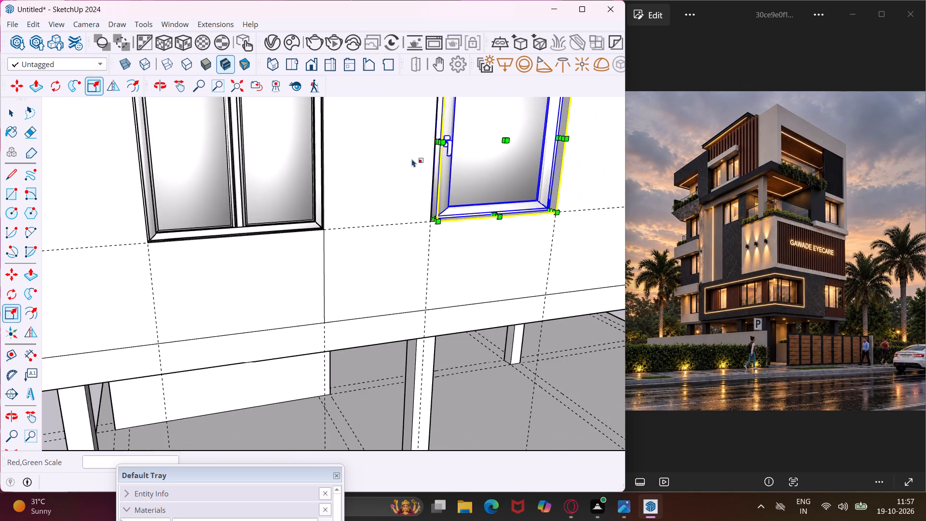
Scale Window 46-05 in width by 1.04 to close the remaining gap at the opening's side, and deselect it.
scroll(403, 165, down, 5)
middle_drag(444, 182, 357, 249)
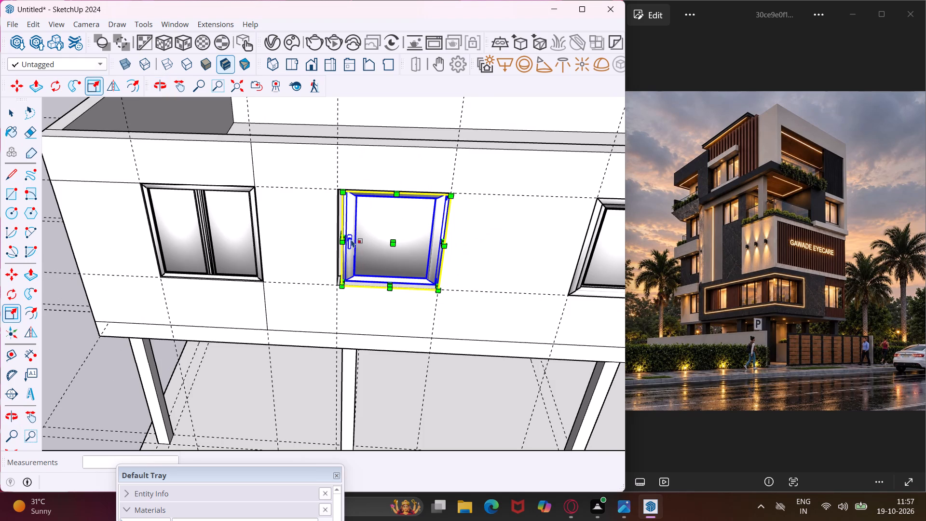
scroll(349, 235, up, 10)
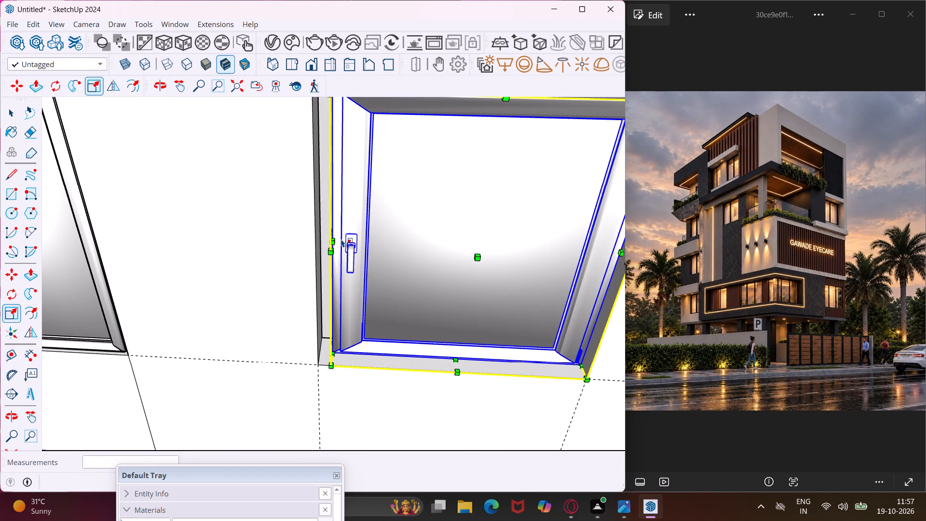
click(336, 239)
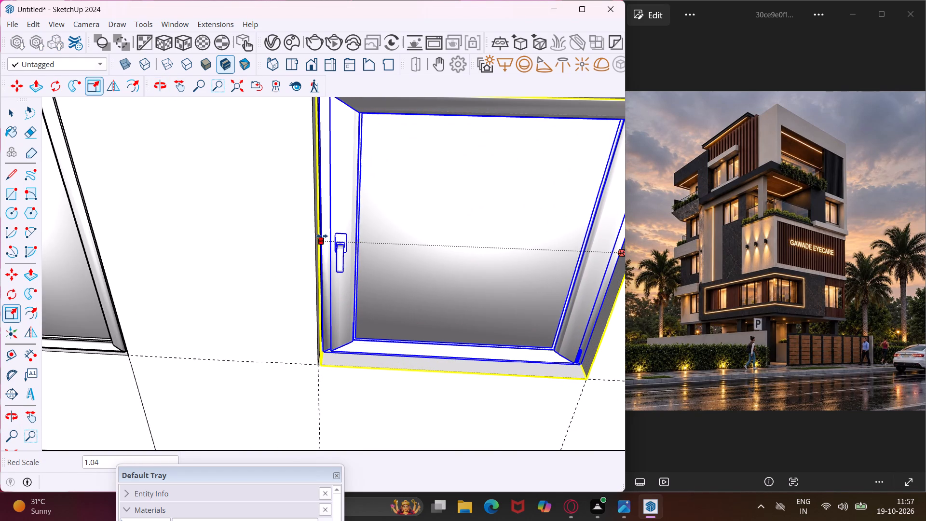
click(317, 235)
scroll(290, 236, down, 10)
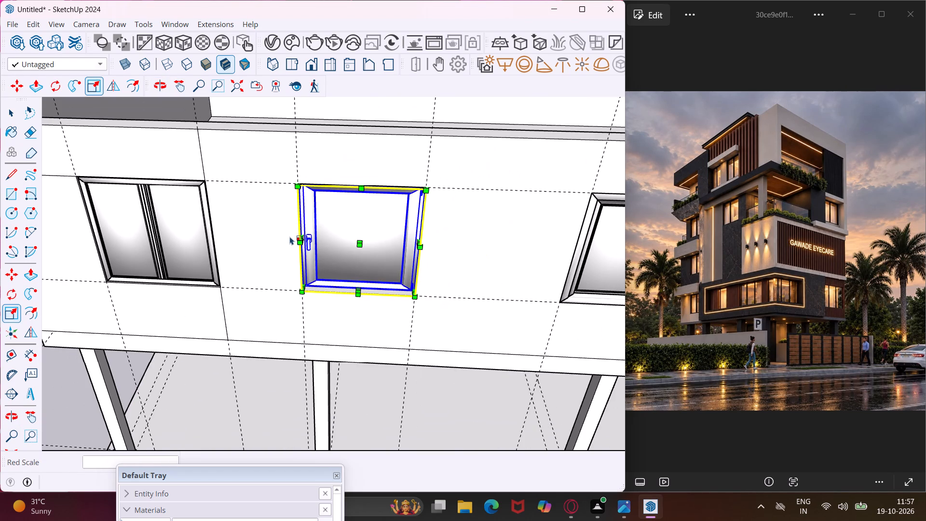
key(Escape)
key(space)
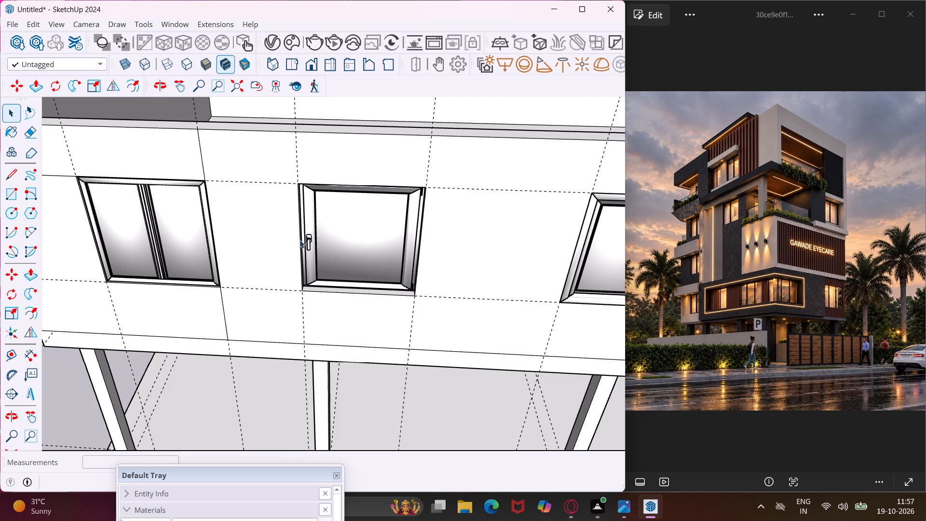
Delete the shorter of the two loose components standing in front of the building.
scroll(313, 201, up, 3)
click(313, 201)
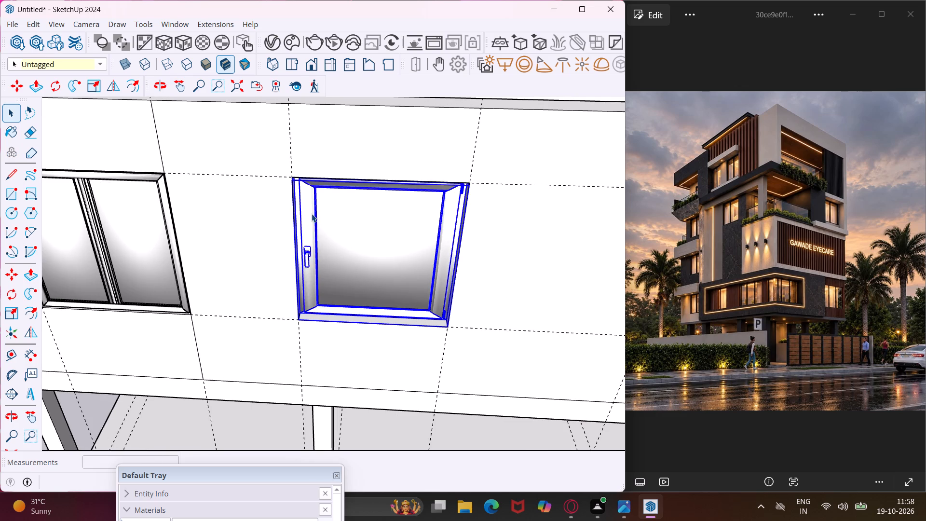
middle_drag(312, 214, 389, 146)
scroll(348, 176, down, 5)
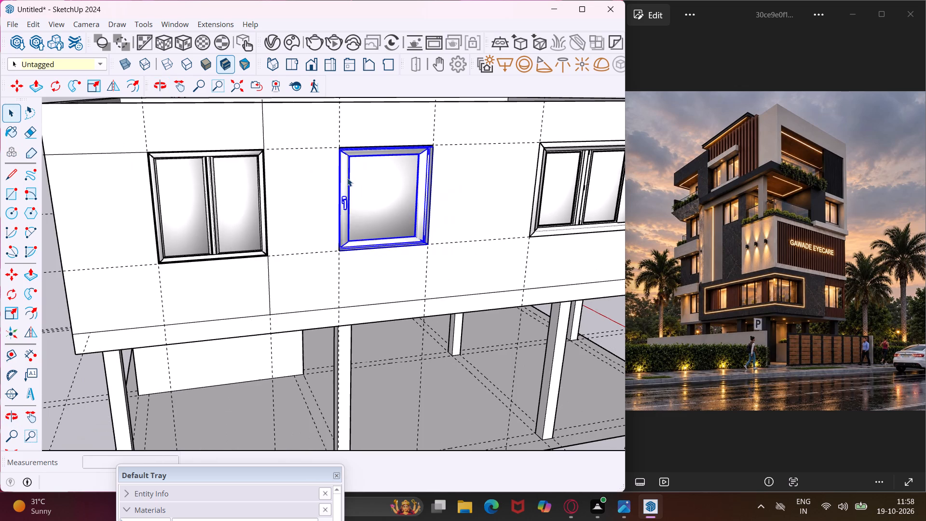
middle_drag(388, 152, 338, 185)
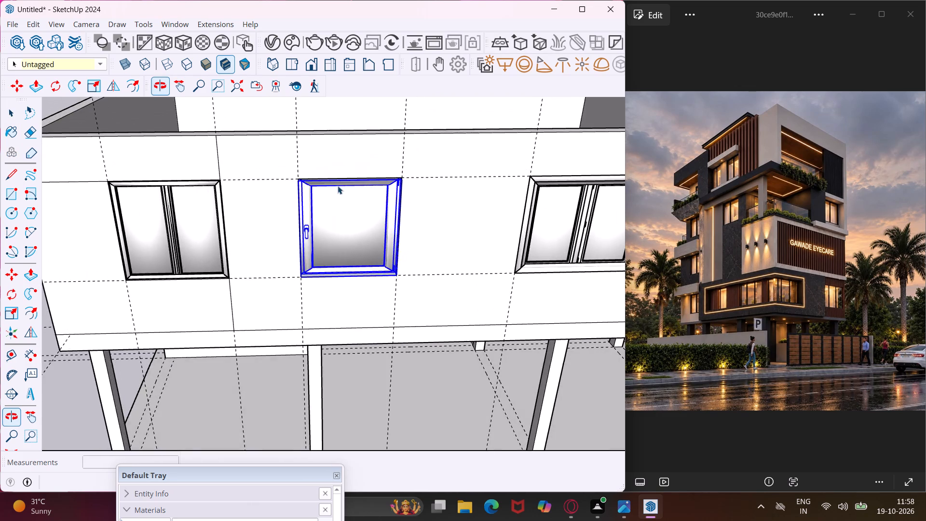
scroll(336, 186, down, 10)
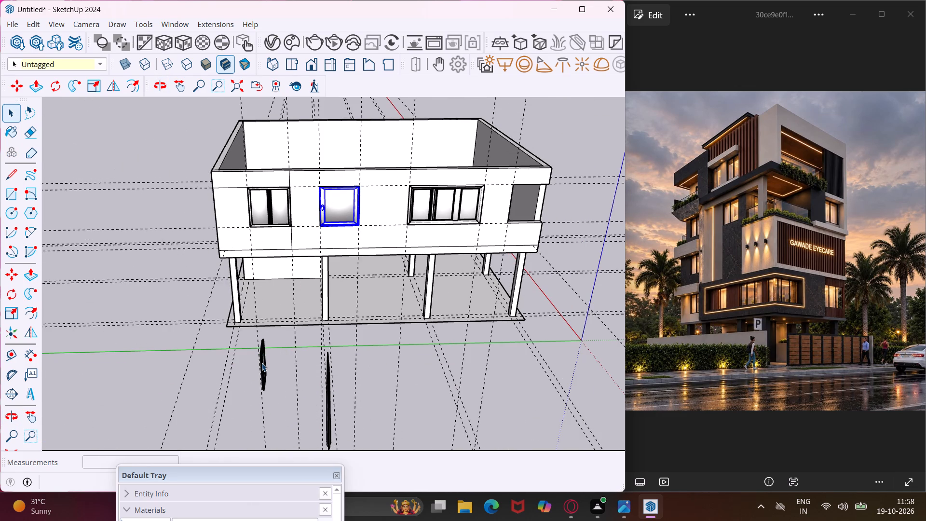
click(263, 375)
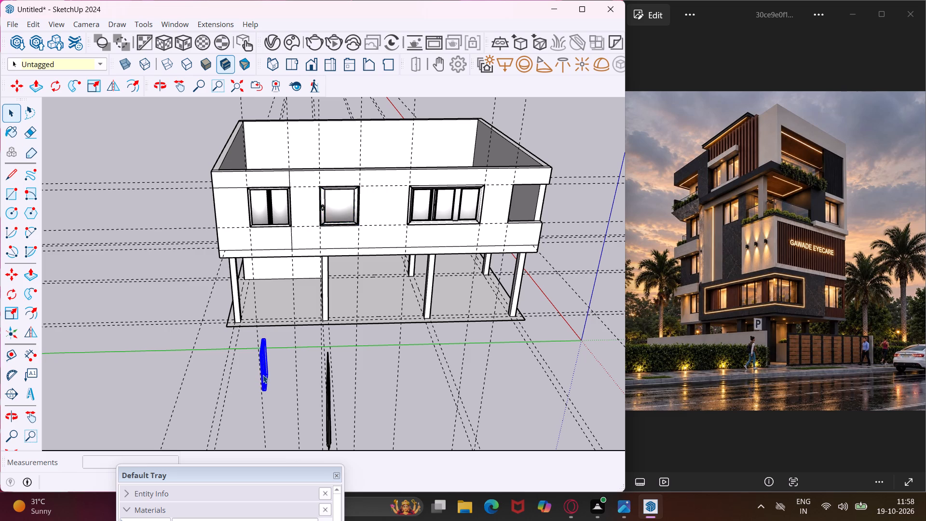
scroll(266, 375, up, 4)
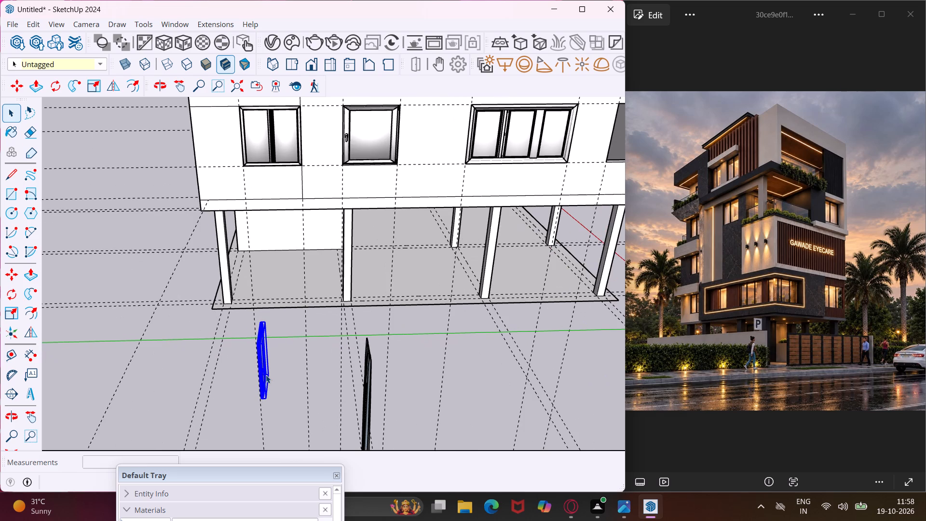
key(Delete)
Copy the single-panel Window 46-05 about 22' 9" along the wall to the empty opening nearest the building corner.
click(366, 151)
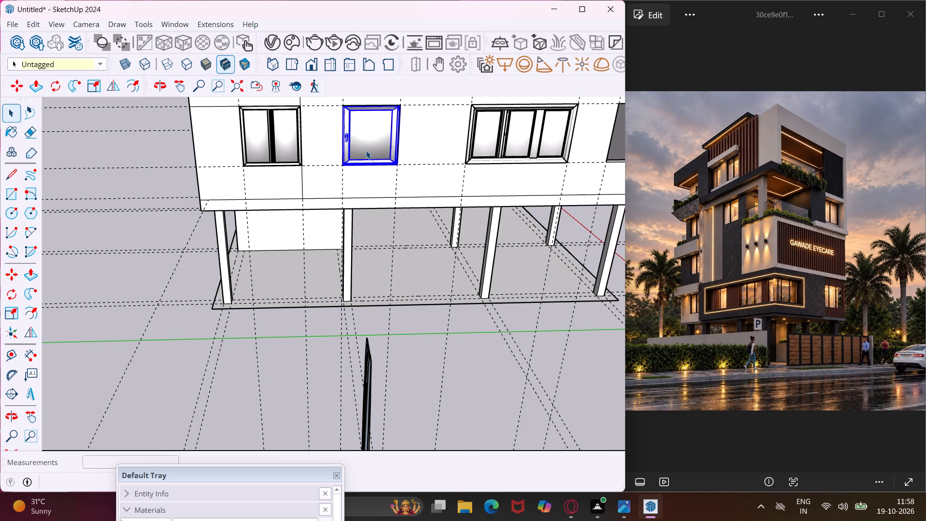
key(m)
click(390, 186)
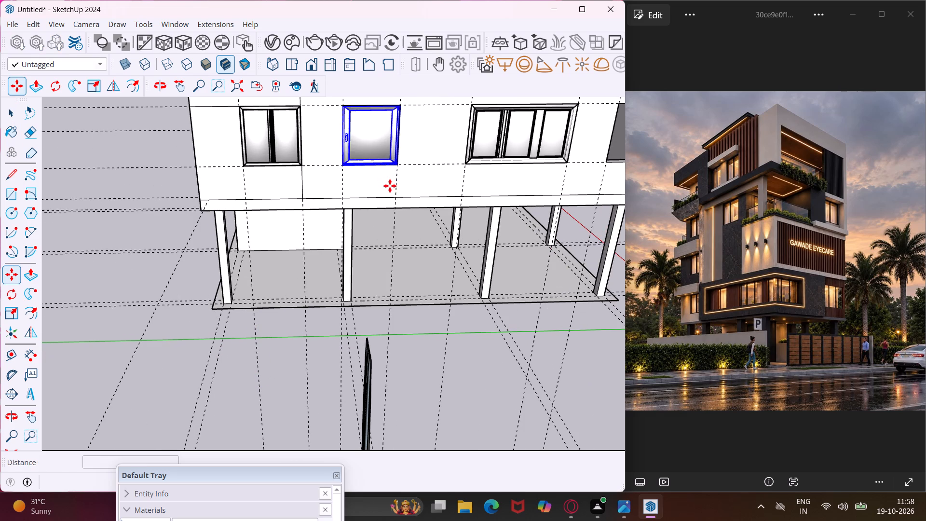
scroll(427, 188, down, 4)
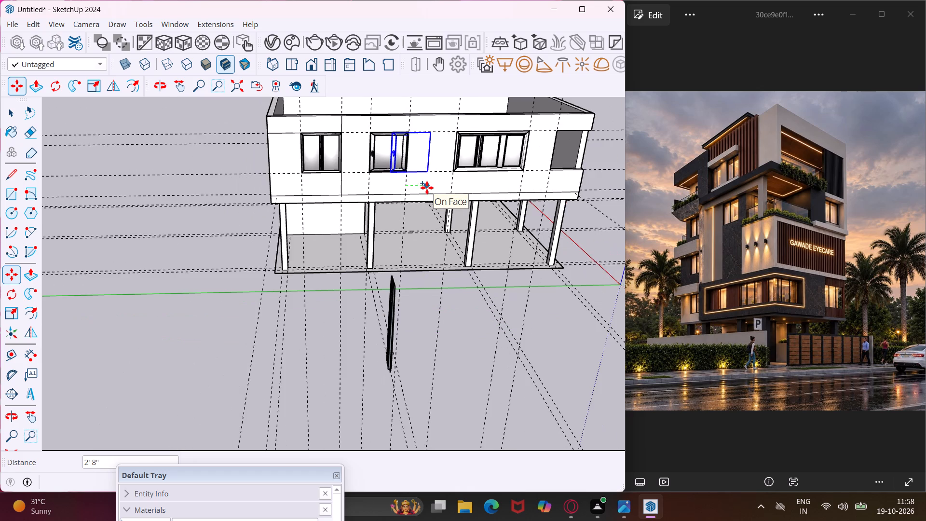
middle_drag(427, 188, 359, 191)
scroll(359, 191, down, 2)
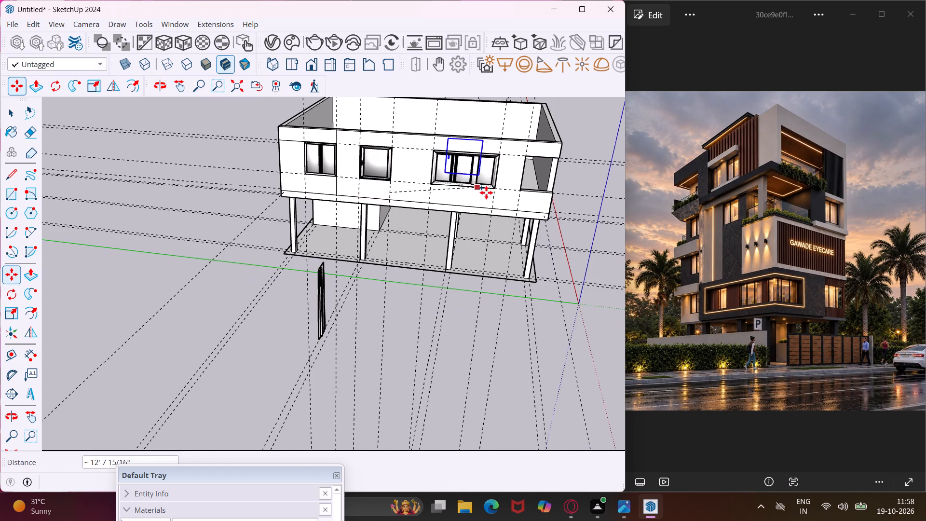
click(550, 204)
Scale the copied Window 46-05 by 1.00 in width and 1.26 in depth using its side facing the three-panel window, and deselect it.
middle_drag(557, 210, 496, 225)
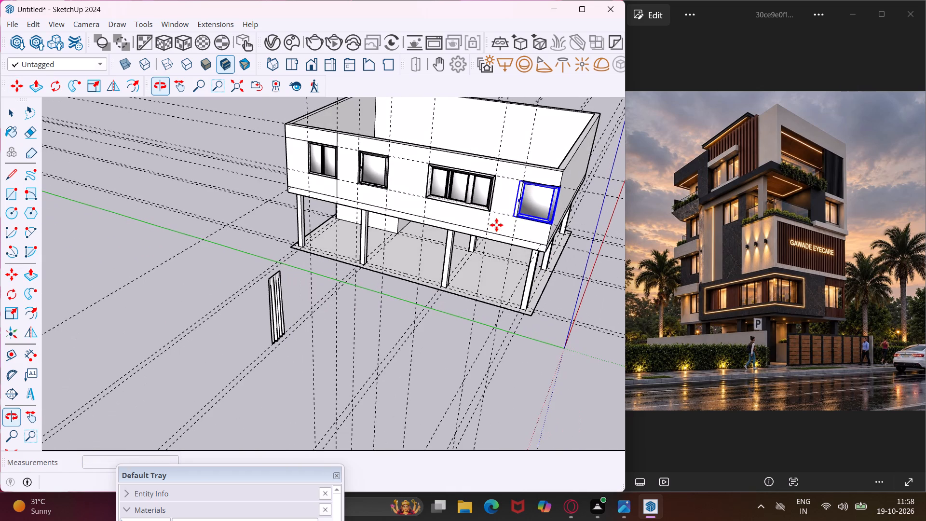
scroll(522, 206, up, 14)
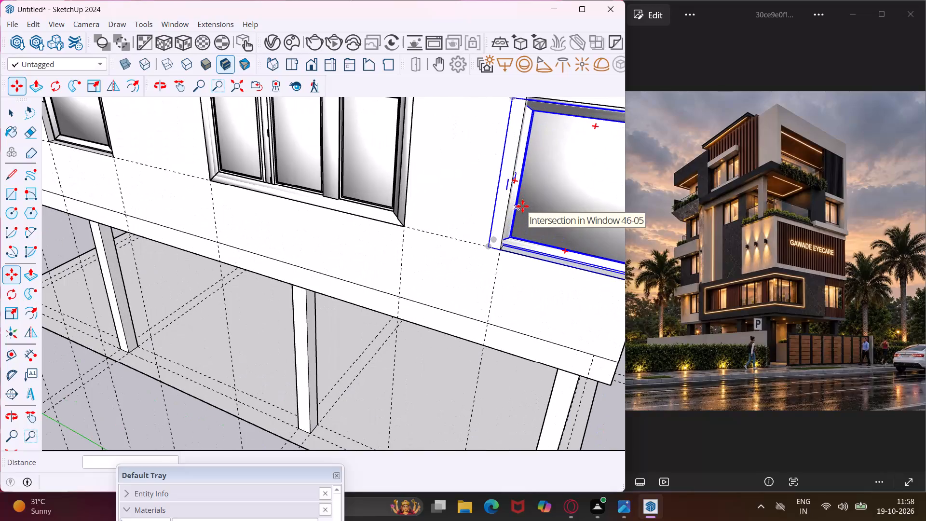
scroll(425, 226, down, 4)
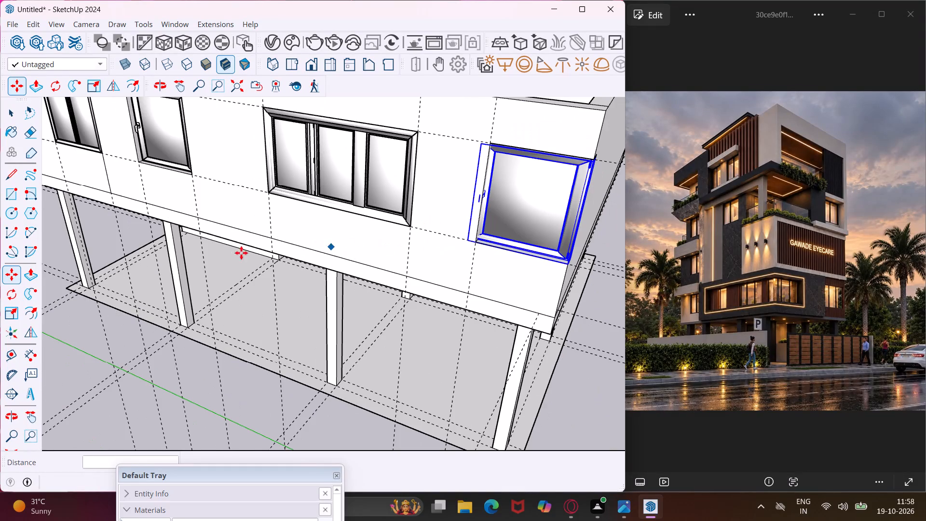
click(13, 309)
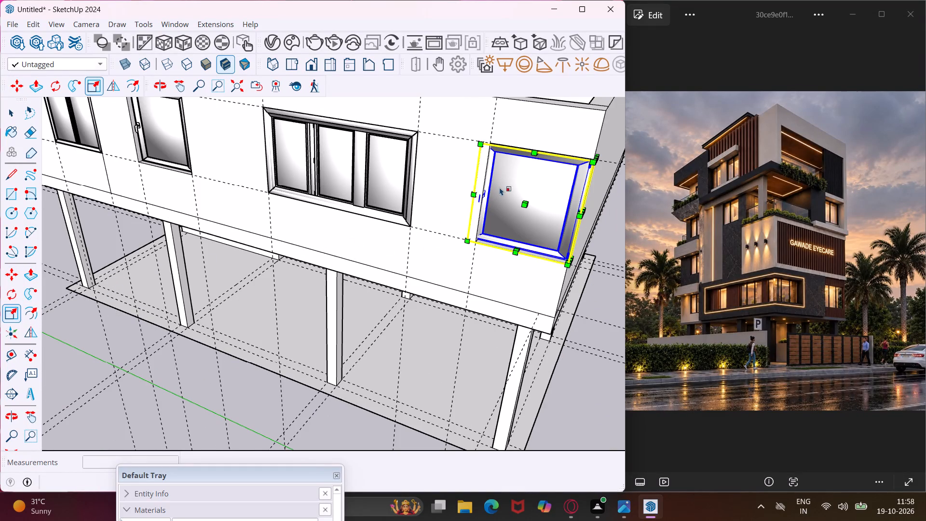
scroll(479, 190, up, 4)
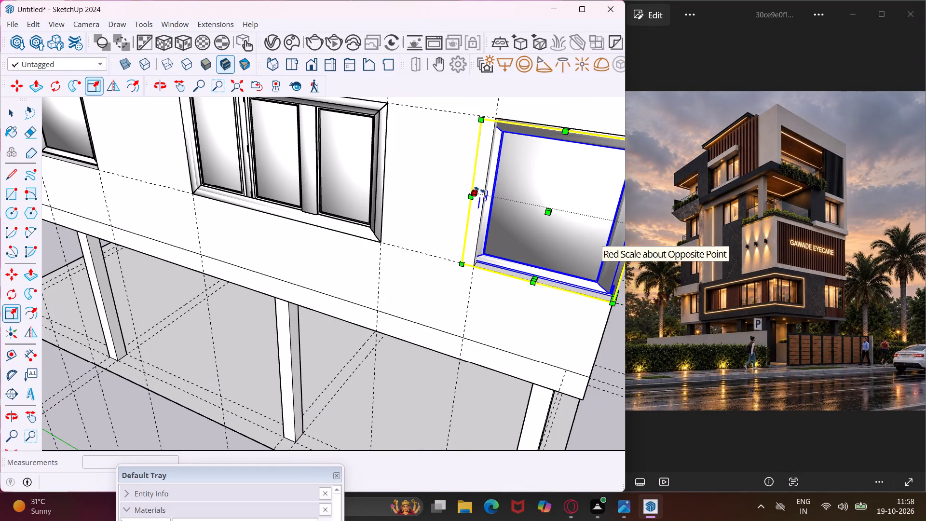
click(479, 190)
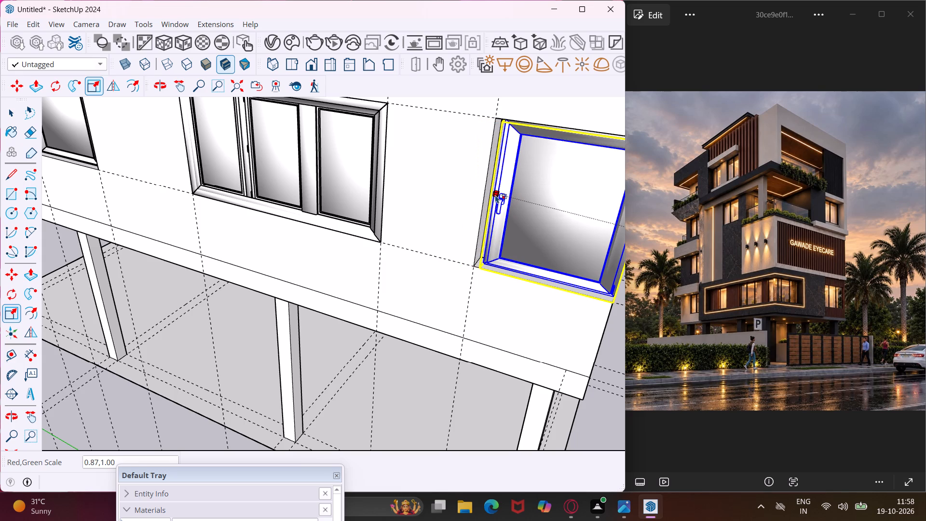
scroll(491, 195, down, 1)
middle_drag(491, 195, 533, 201)
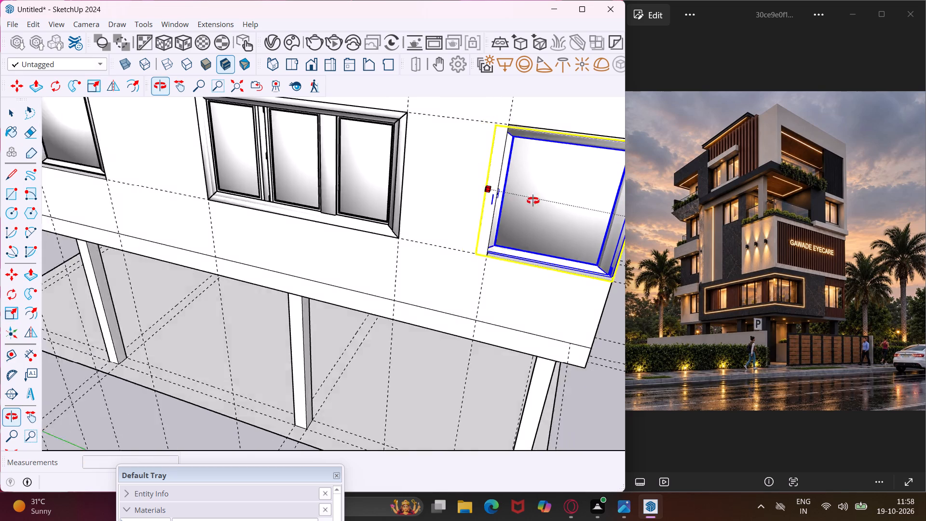
middle_drag(533, 201, 587, 201)
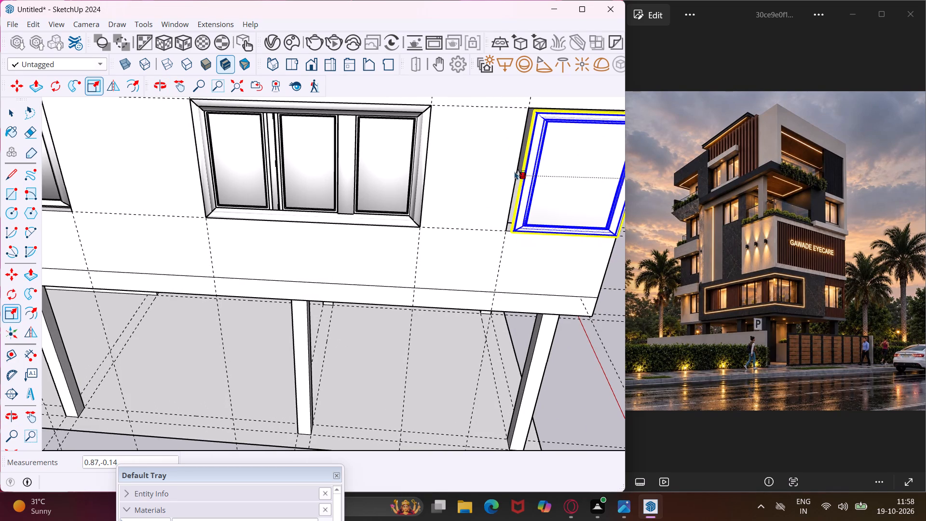
scroll(515, 167, up, 3)
click(518, 167)
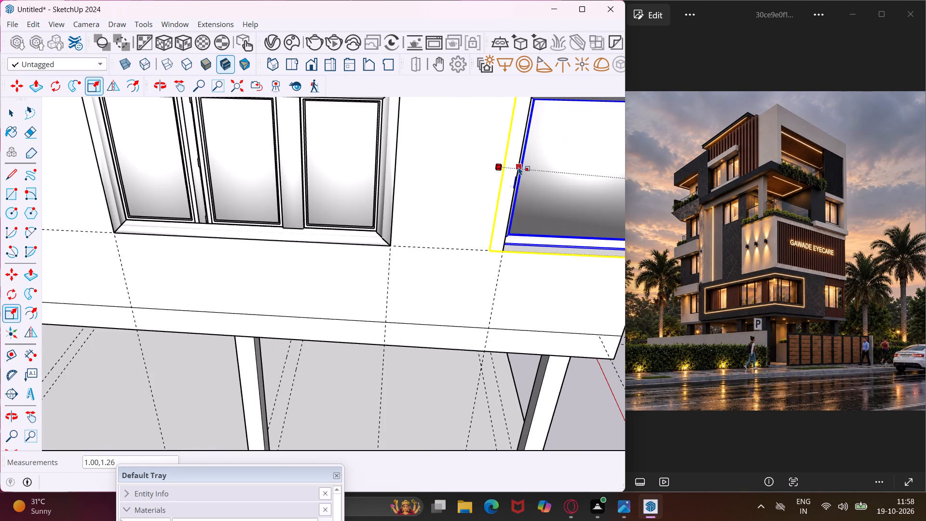
middle_drag(520, 167, 402, 191)
scroll(397, 189, down, 5)
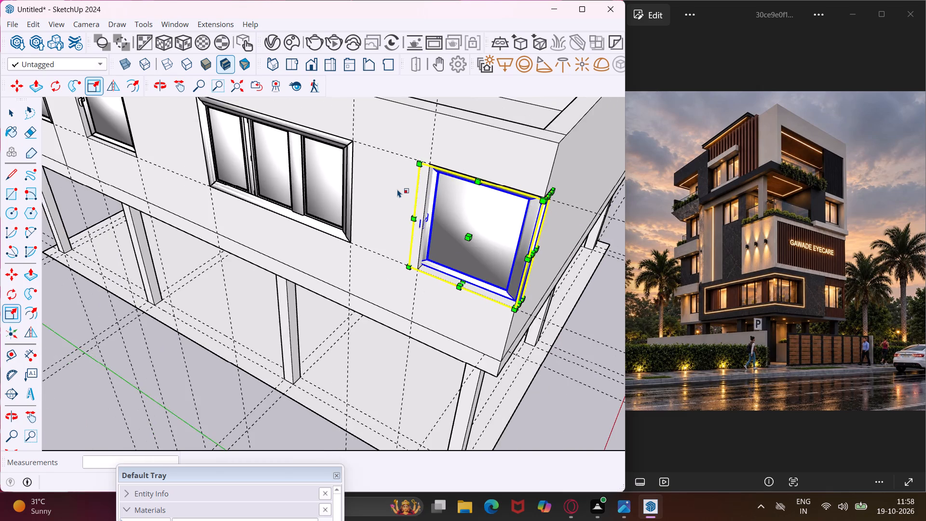
scroll(397, 189, down, 3)
key(Escape)
key(space)
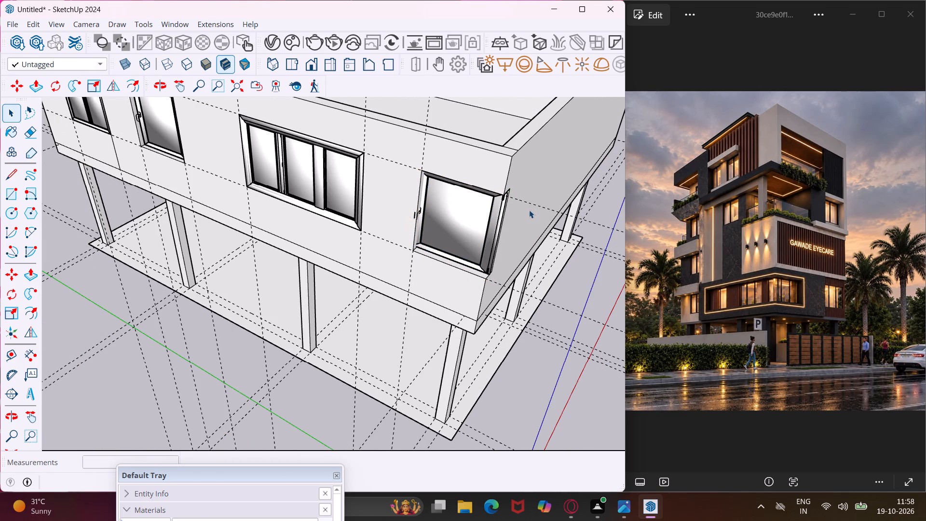
Rotate the loose curtain in front of the building by 90 degrees about the vertical axis.
middle_drag(529, 210, 426, 200)
scroll(390, 206, down, 2)
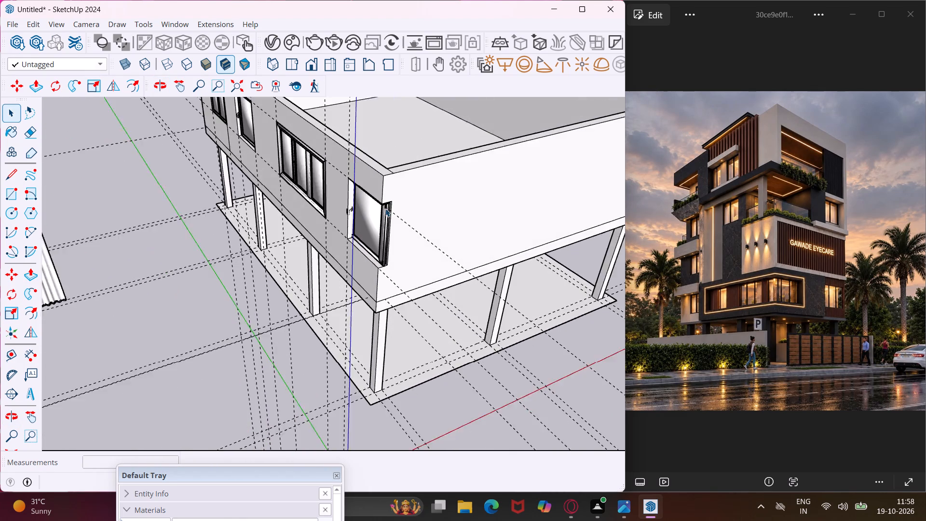
scroll(385, 208, down, 7)
middle_drag(378, 229, 543, 210)
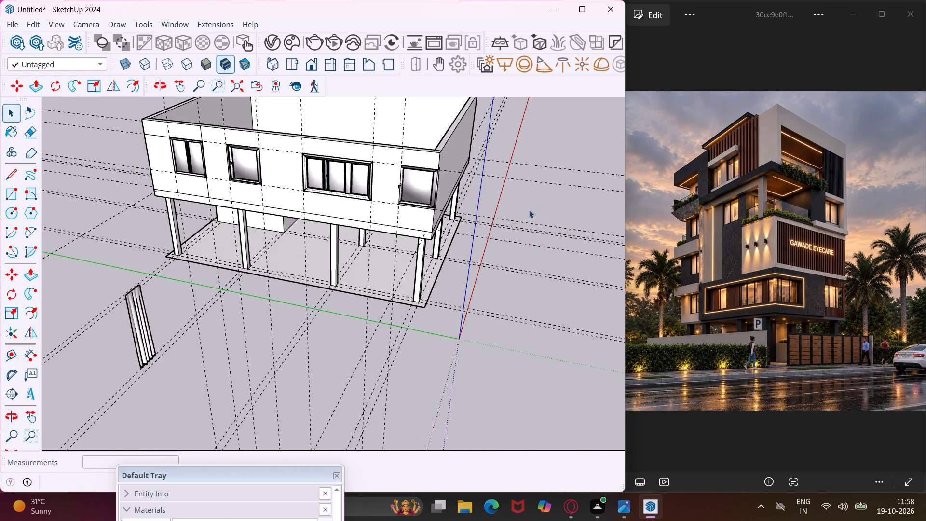
scroll(499, 222, down, 4)
click(247, 307)
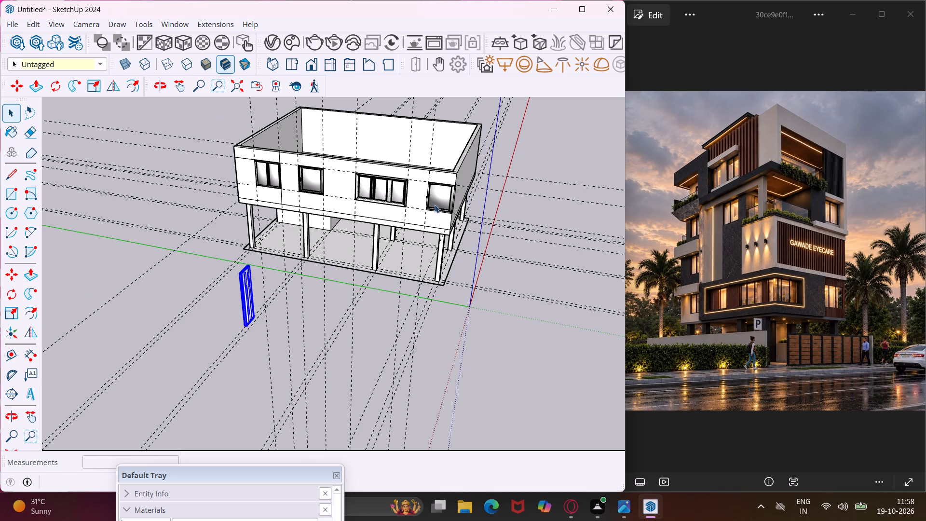
click(7, 294)
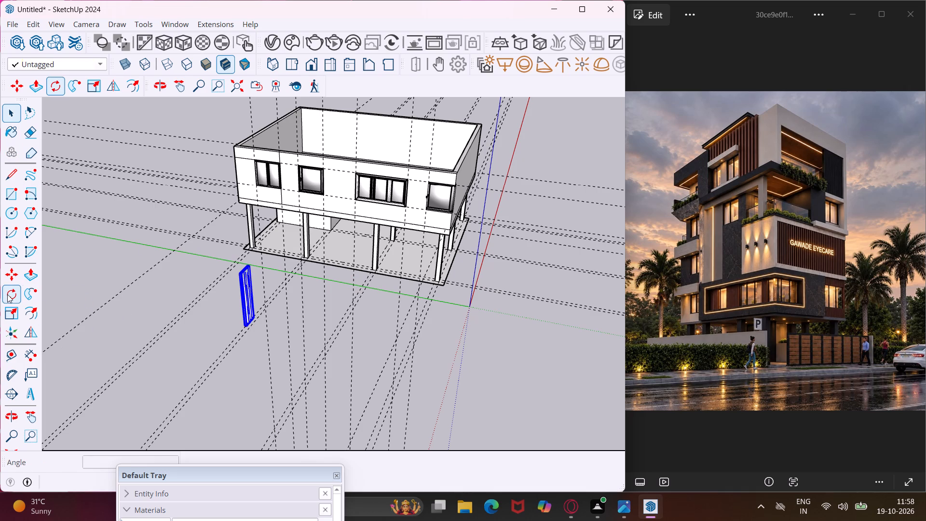
click(208, 335)
click(177, 361)
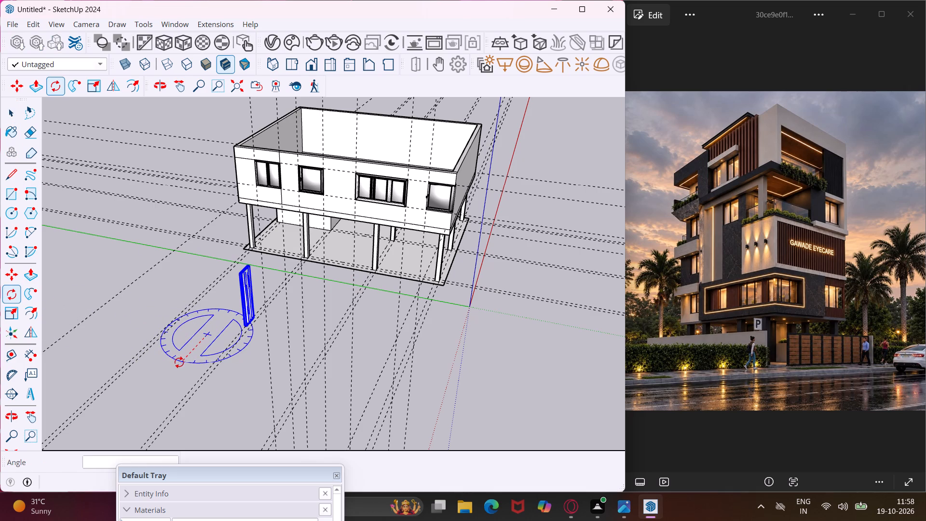
click(243, 349)
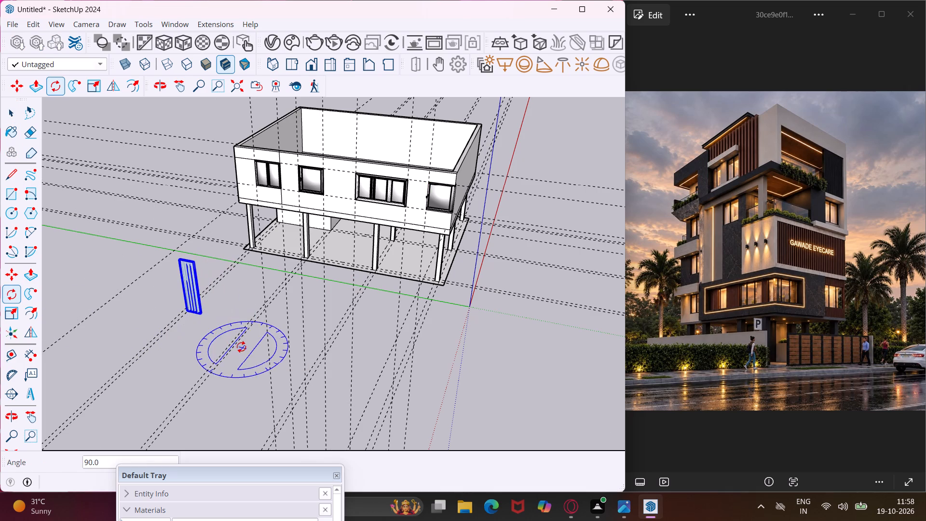
Move the curtain by its top corner about 25' 9 3/16" onto the window wall's inner face, over the window nearest the end wall.
key(m)
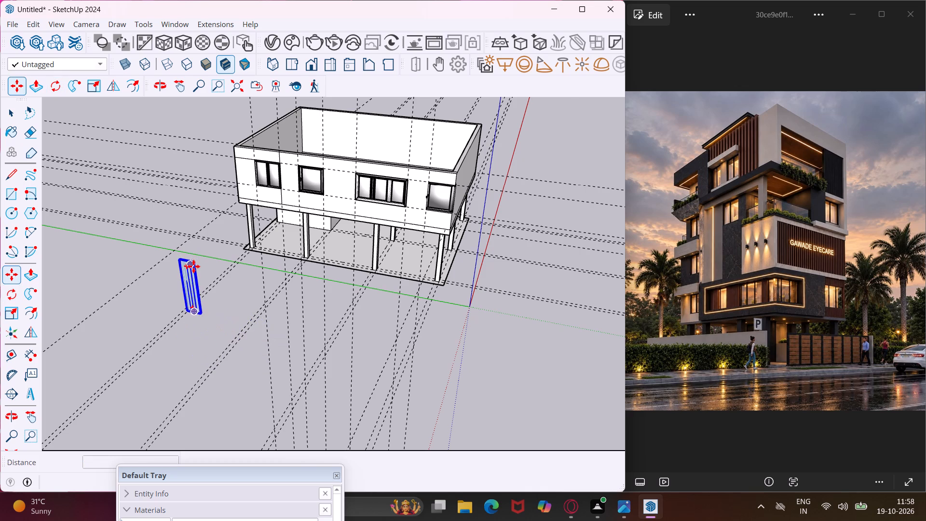
scroll(193, 266, up, 17)
scroll(193, 266, up, 5)
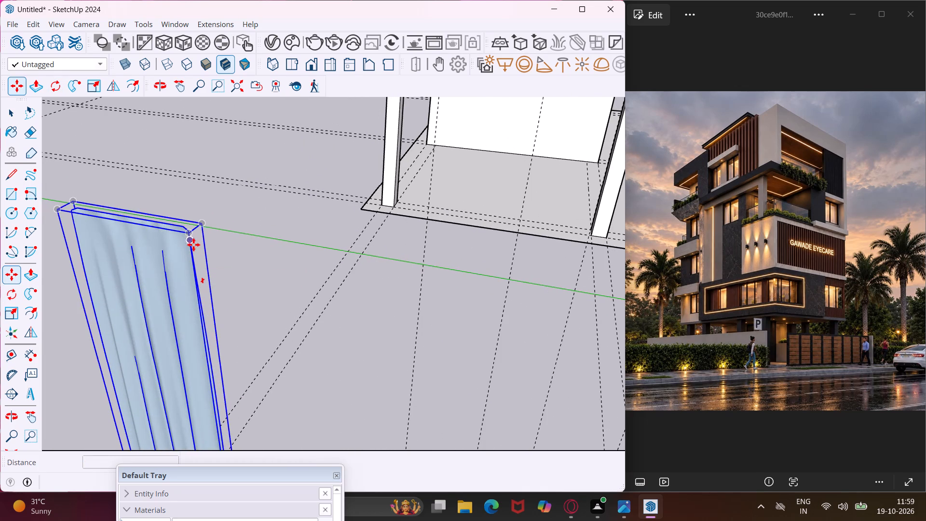
click(188, 233)
scroll(188, 240, down, 6)
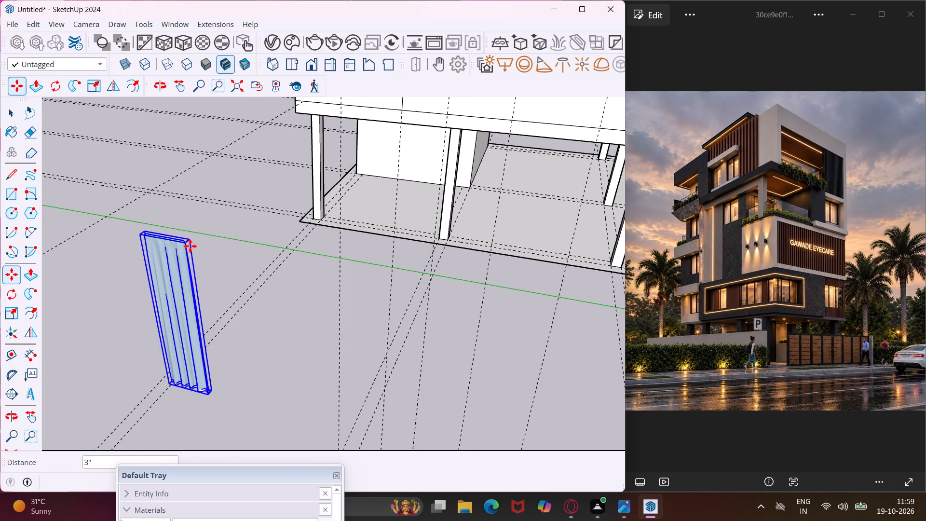
scroll(206, 247, down, 4)
scroll(206, 247, up, 1)
scroll(206, 247, down, 1)
middle_drag(249, 242, 110, 343)
scroll(109, 344, down, 8)
middle_drag(291, 196, 190, 247)
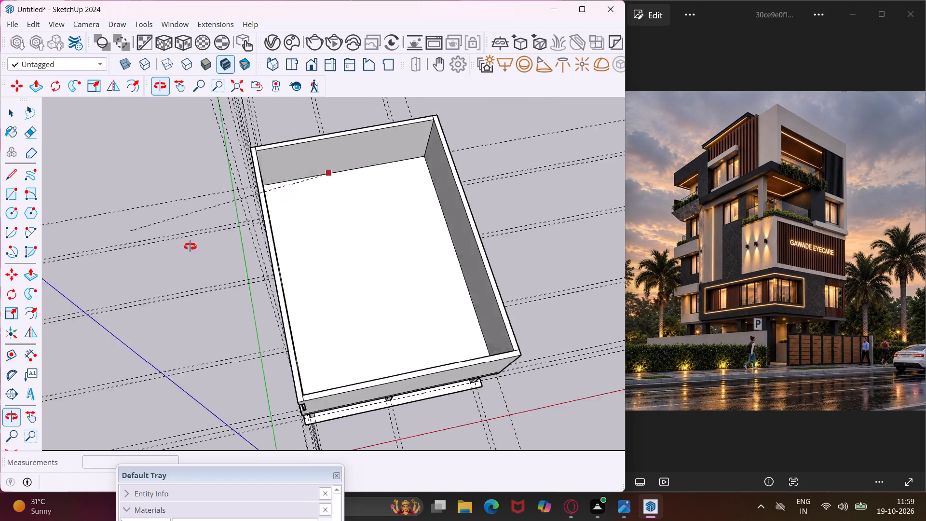
middle_drag(190, 247, 187, 247)
scroll(273, 184, up, 13)
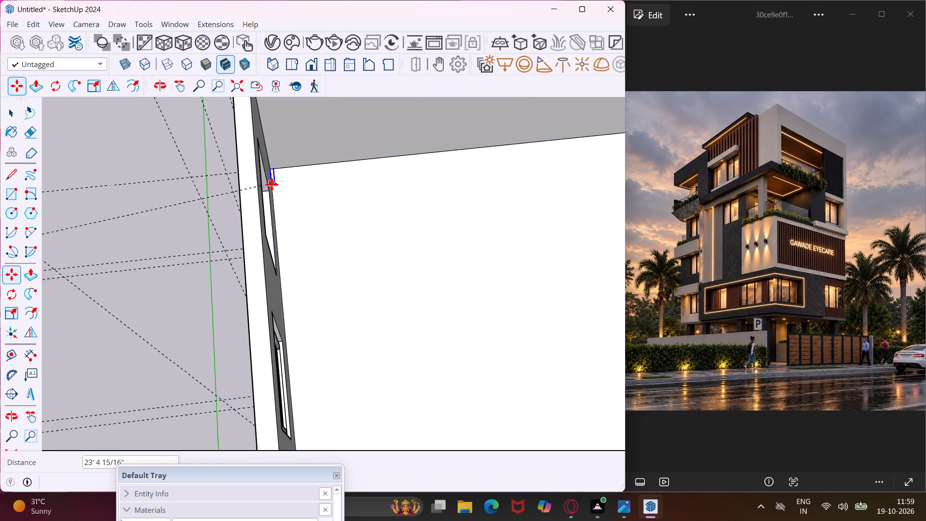
scroll(272, 184, up, 3)
middle_drag(272, 184, 185, 193)
scroll(185, 193, down, 3)
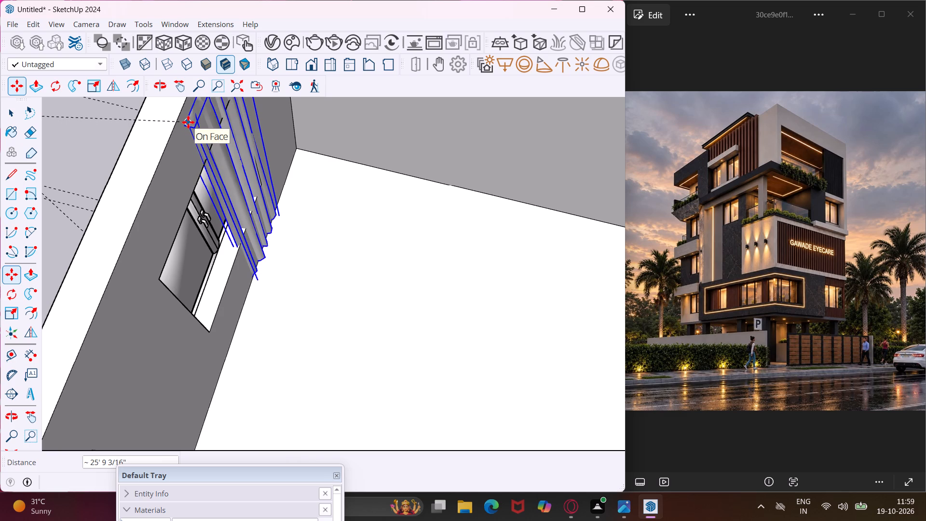
click(188, 122)
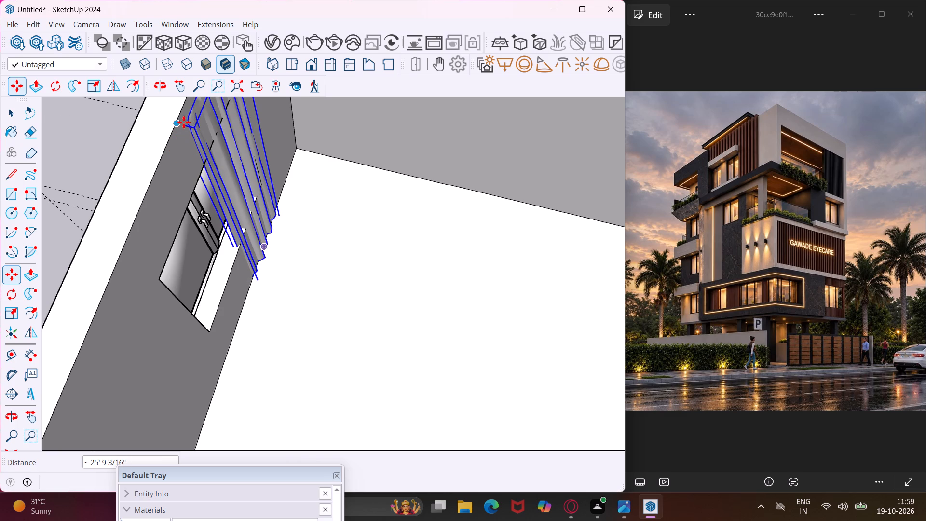
Copy the curtain by its top corner about 3' 5 1/2" along the inner wall face to the other side of the same window.
click(178, 125)
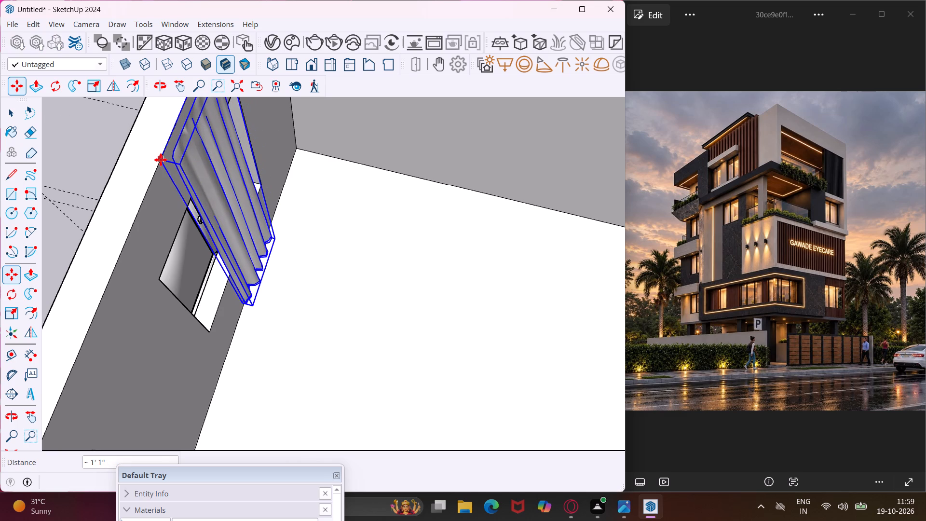
click(106, 281)
Copy the curtain about 4' 5 5/16" along the wall to the near side of the adjacent single-panel window.
middle_drag(106, 281, 207, 185)
scroll(207, 185, down, 9)
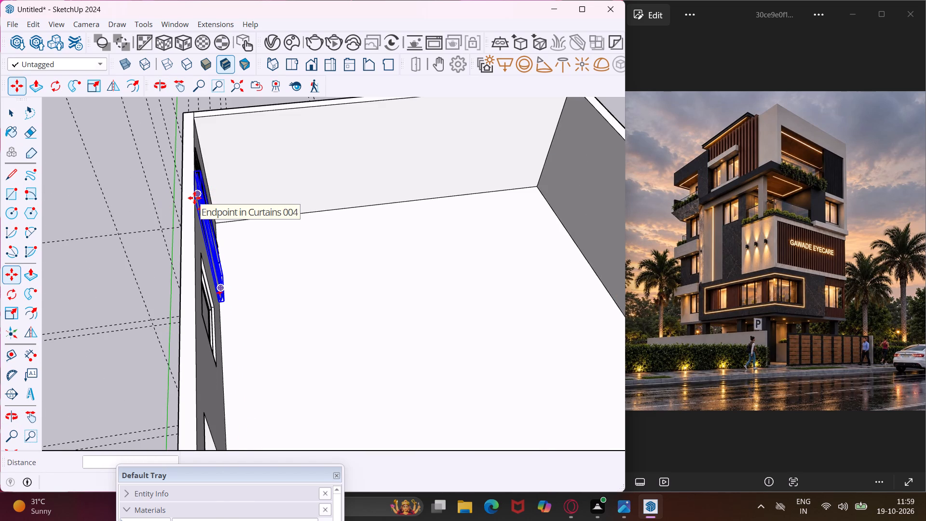
click(194, 198)
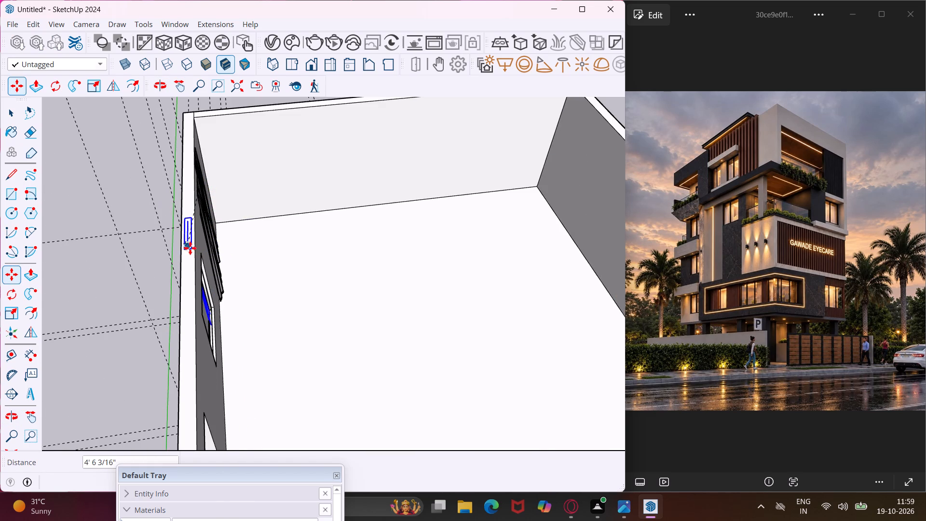
middle_drag(194, 258, 73, 272)
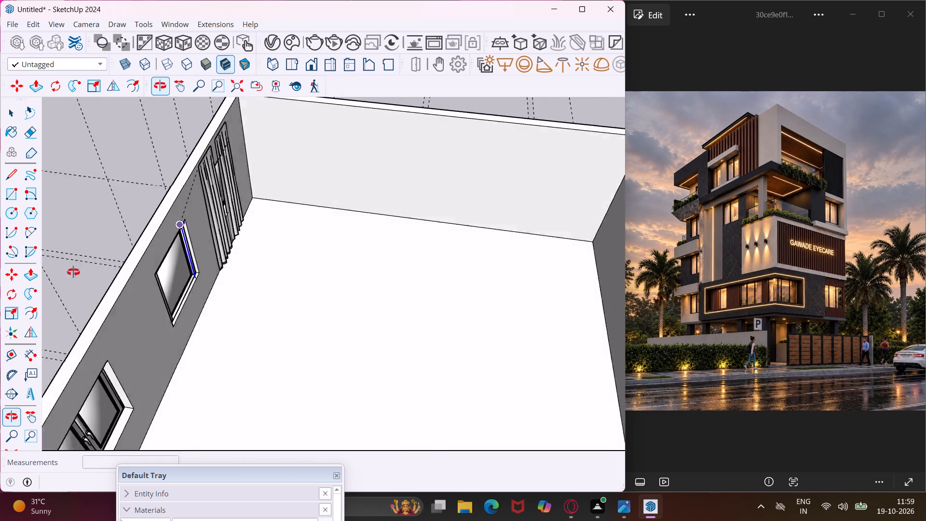
middle_drag(73, 272, 61, 275)
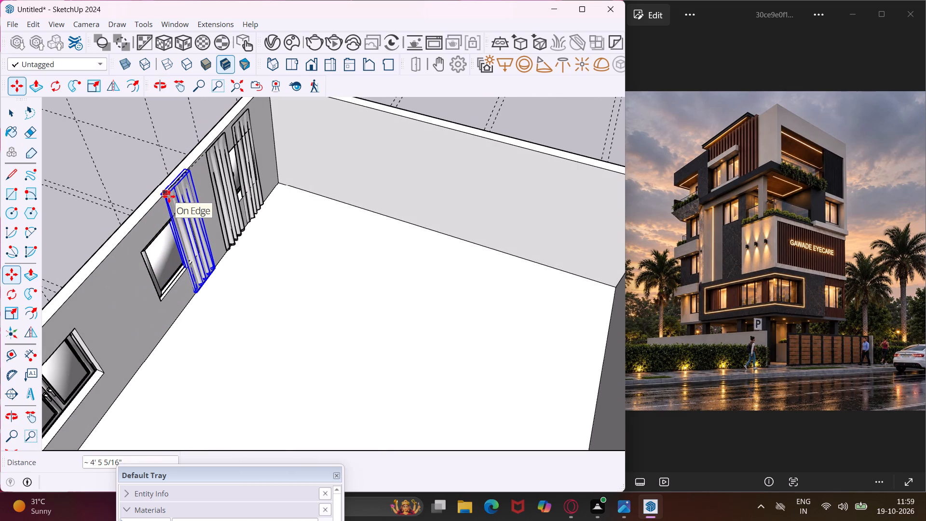
click(169, 196)
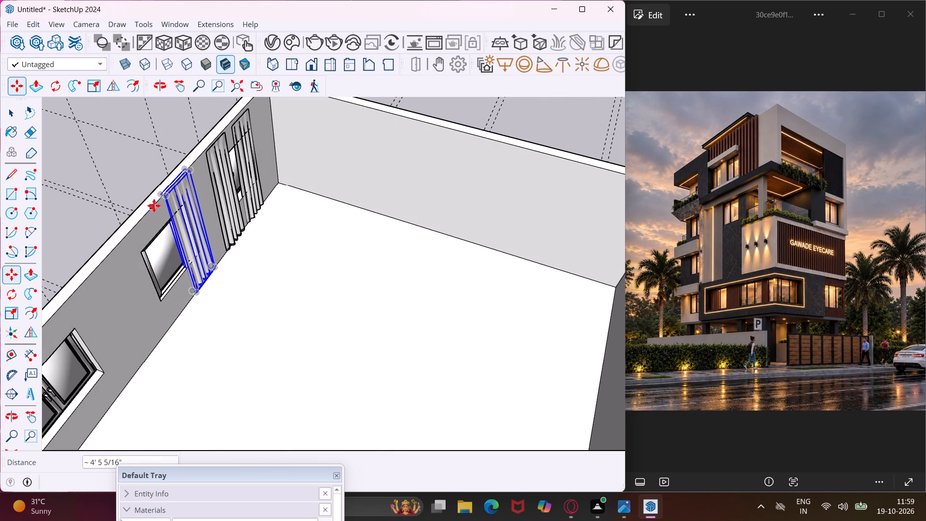
Copy the curtain 18' 1 3/8" along the wall to the far side of the three-panel window.
click(162, 192)
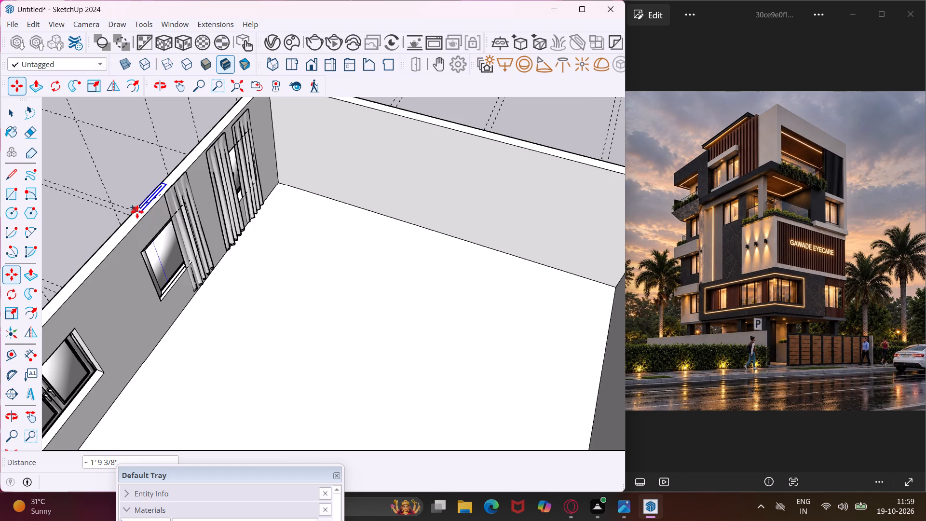
scroll(137, 212, down, 8)
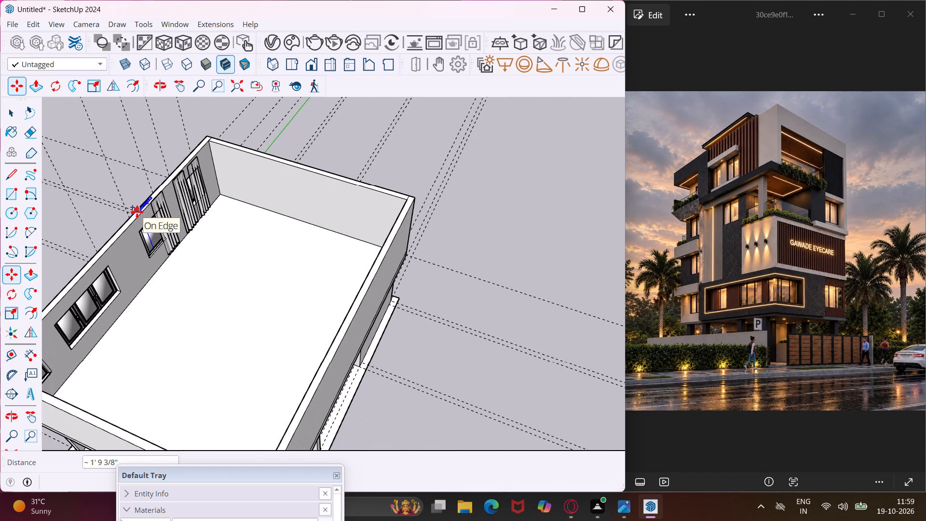
middle_drag(137, 212, 178, 210)
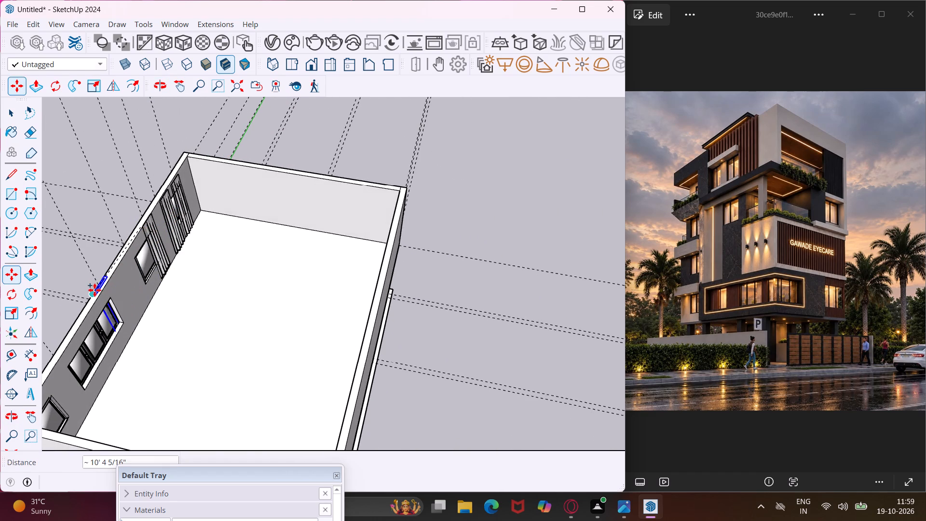
scroll(95, 291, down, 2)
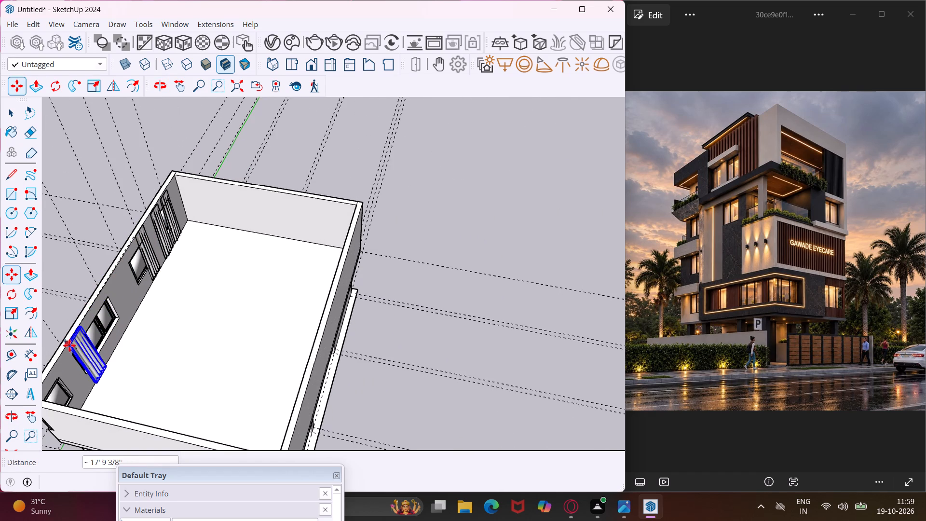
scroll(67, 345, up, 4)
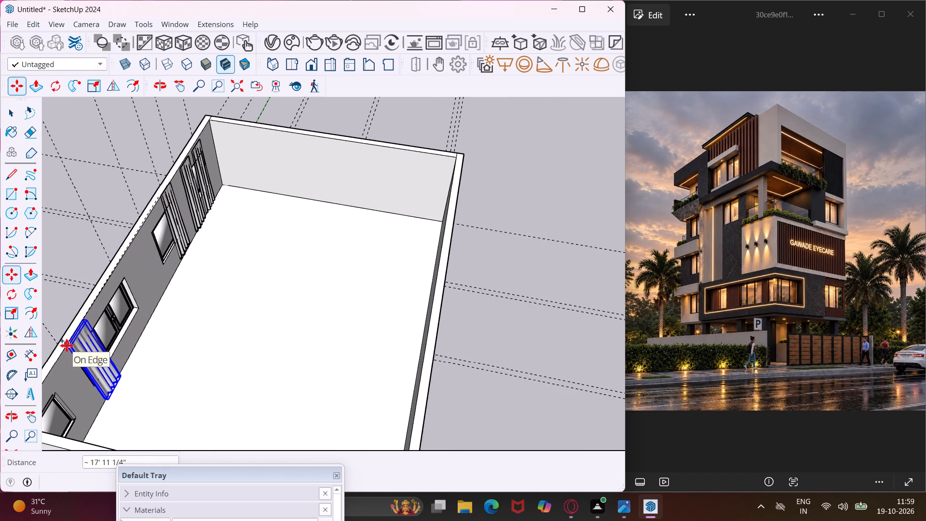
scroll(67, 345, up, 2)
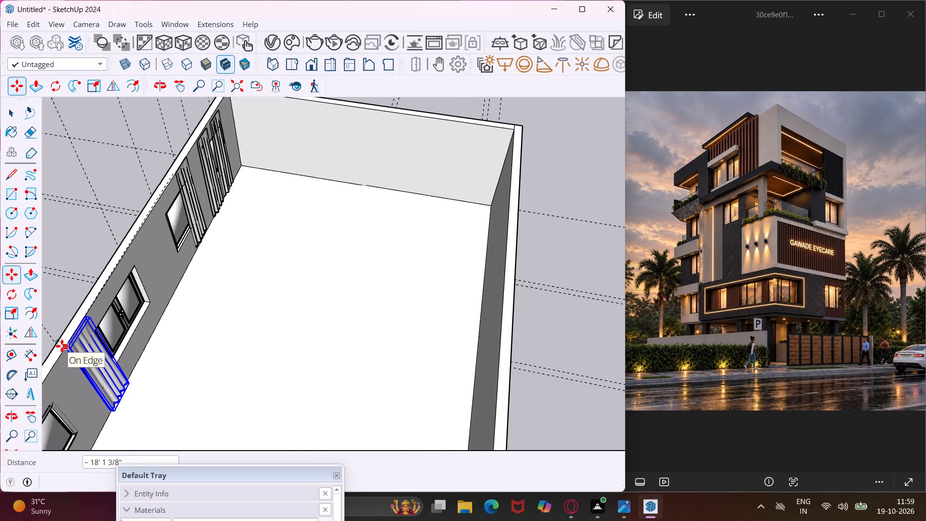
scroll(62, 347, up, 3)
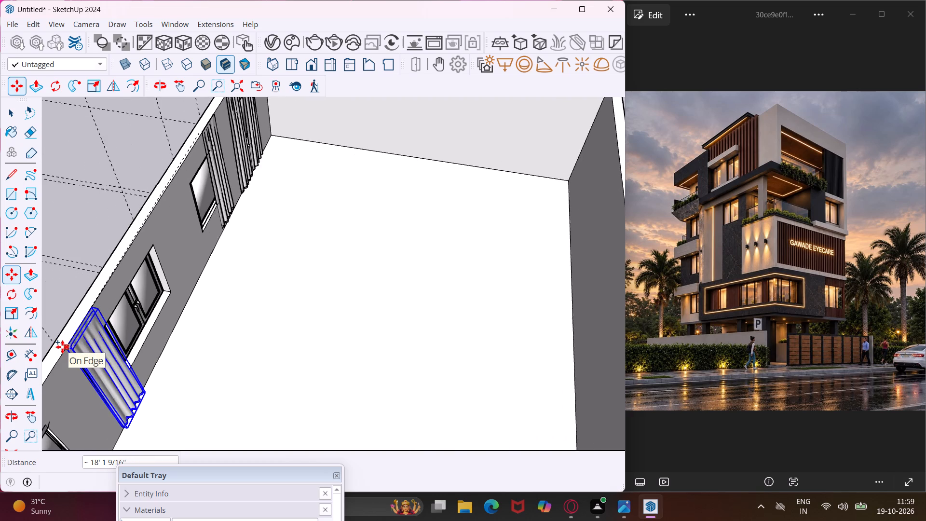
scroll(62, 347, up, 3)
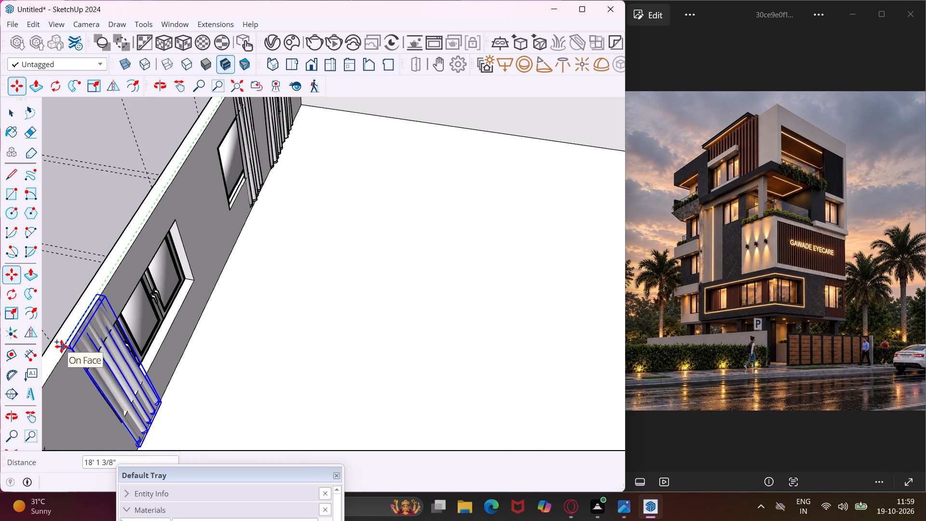
click(61, 346)
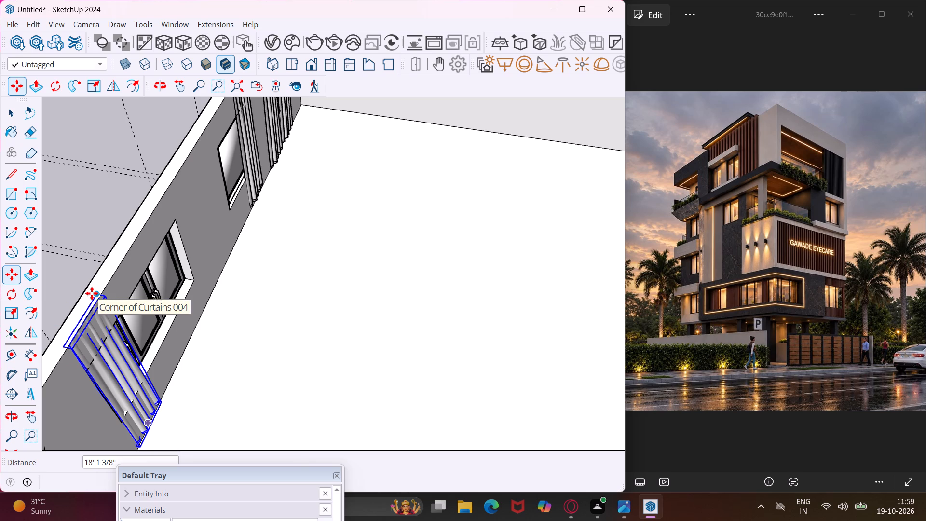
Copy the curtain 6' 6" back along the wall to the other side of the three-panel window.
click(92, 293)
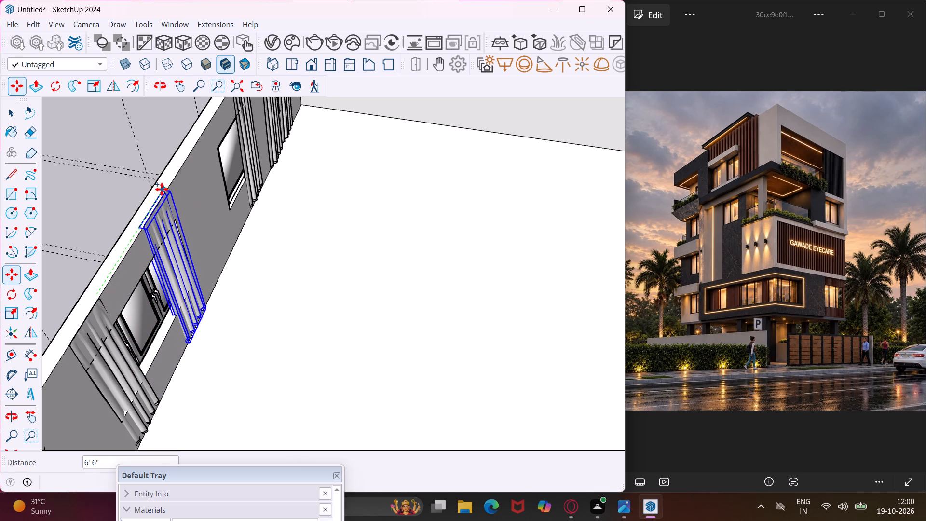
click(162, 189)
Copy the curtain 12' 7/8" along the wall to the window nearest the open building corner, and deselect it.
middle_drag(160, 190, 235, 142)
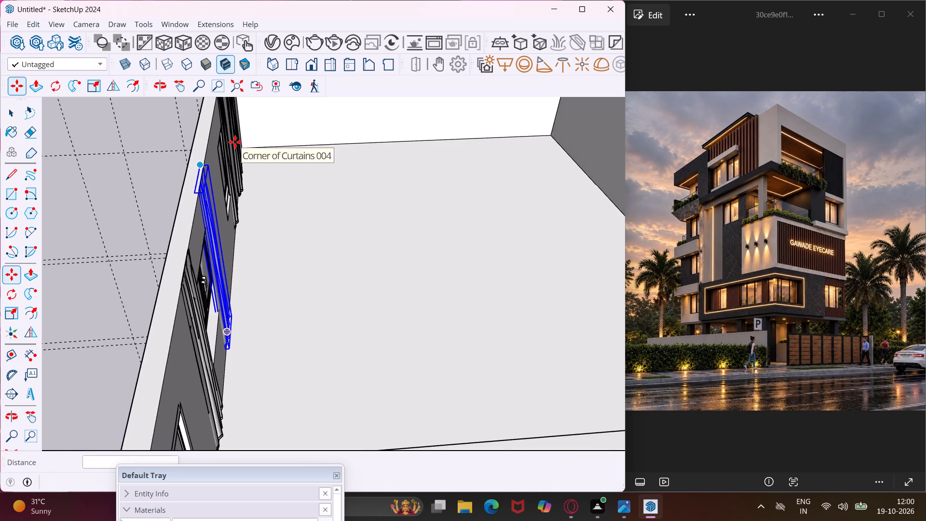
scroll(235, 142, down, 3)
scroll(211, 173, up, 4)
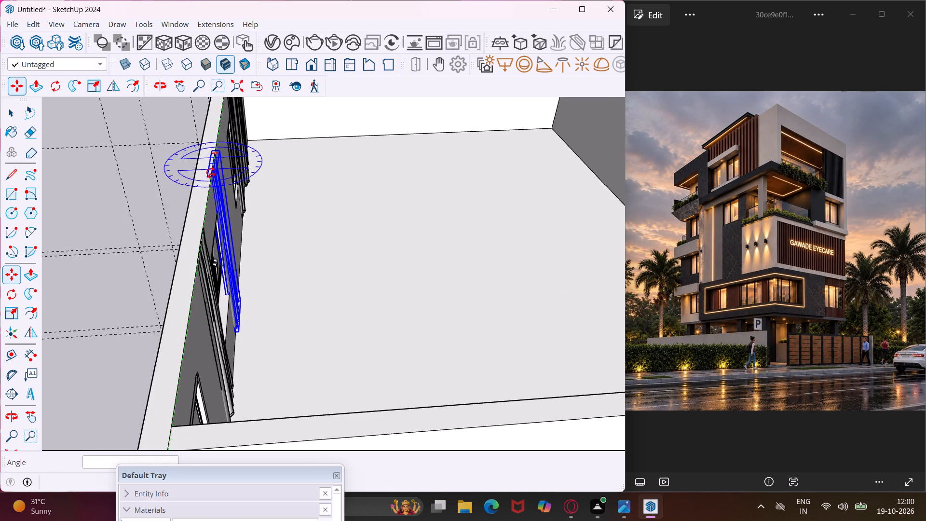
scroll(207, 173, up, 3)
click(205, 178)
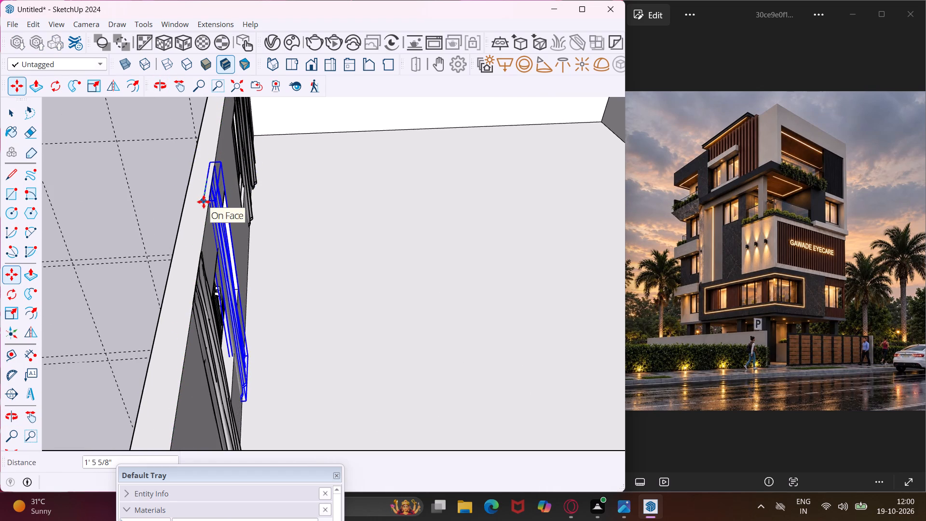
scroll(199, 208, down, 9)
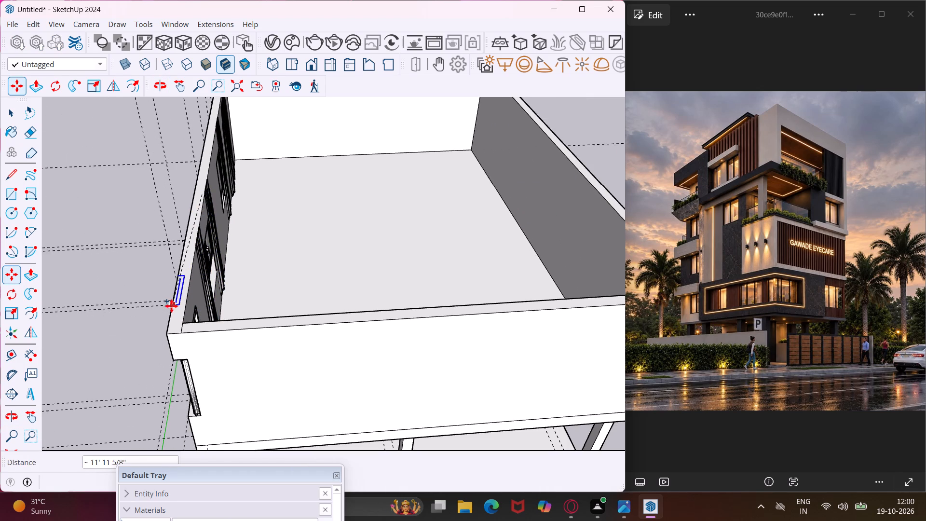
scroll(179, 311, up, 2)
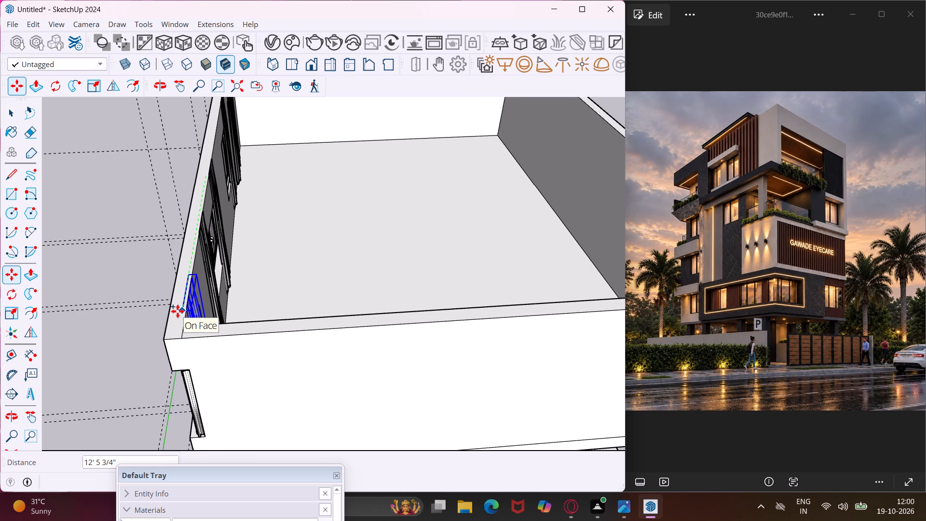
click(181, 305)
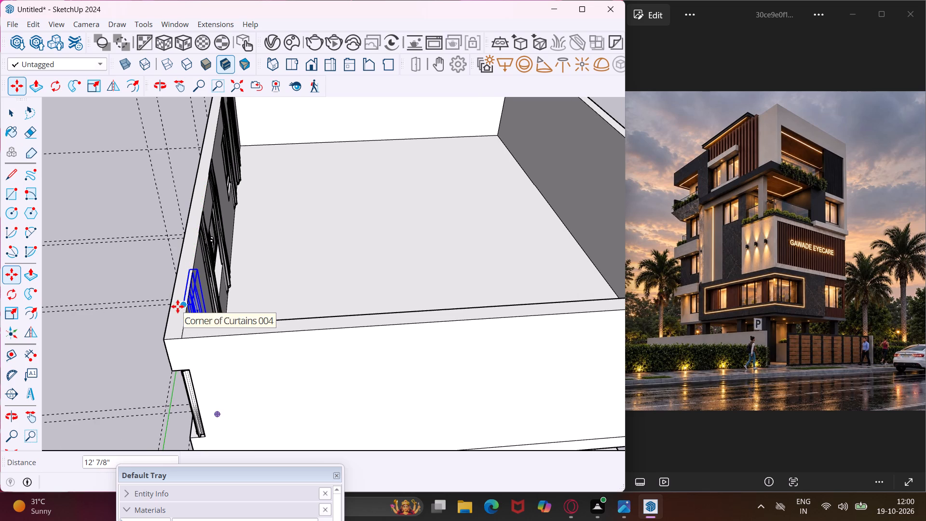
key(Escape)
key(space)
Delete all the construction guides from the model.
scroll(156, 342, down, 3)
middle_drag(152, 371, 196, 353)
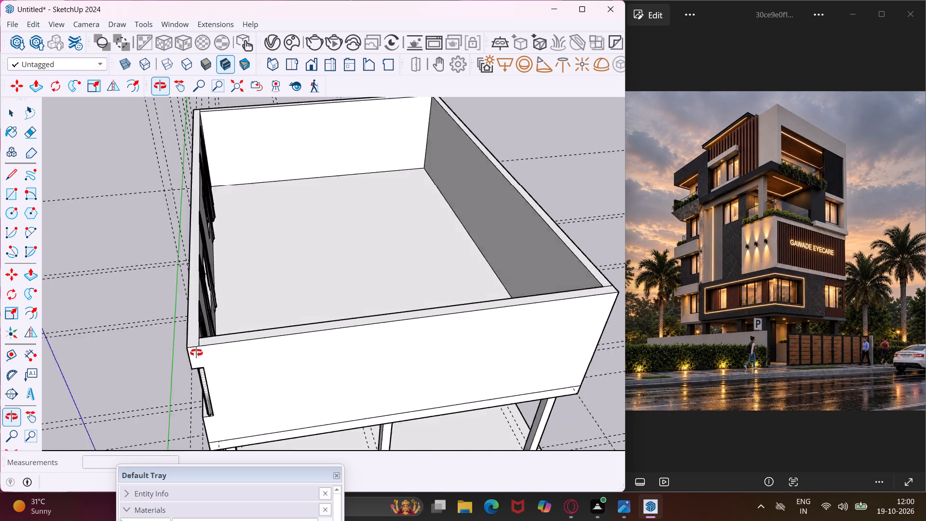
middle_drag(196, 353, 218, 346)
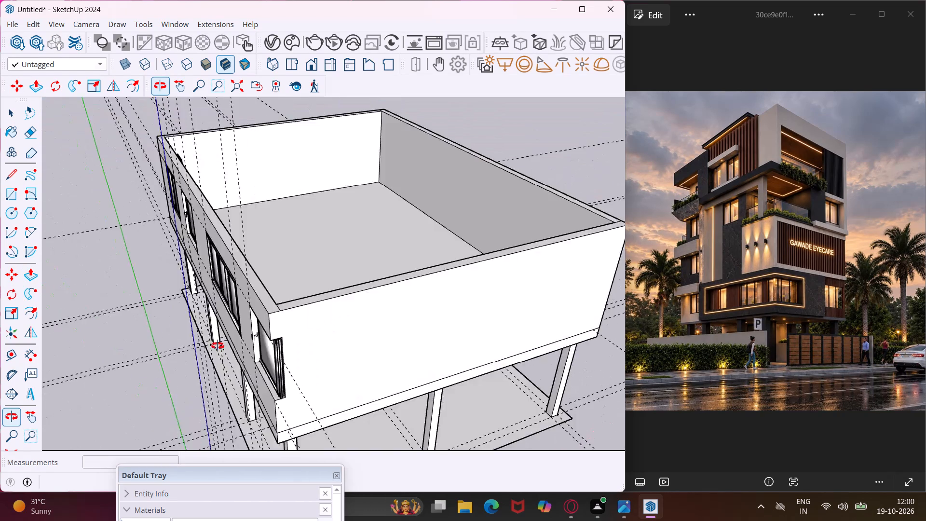
middle_drag(218, 346, 152, 347)
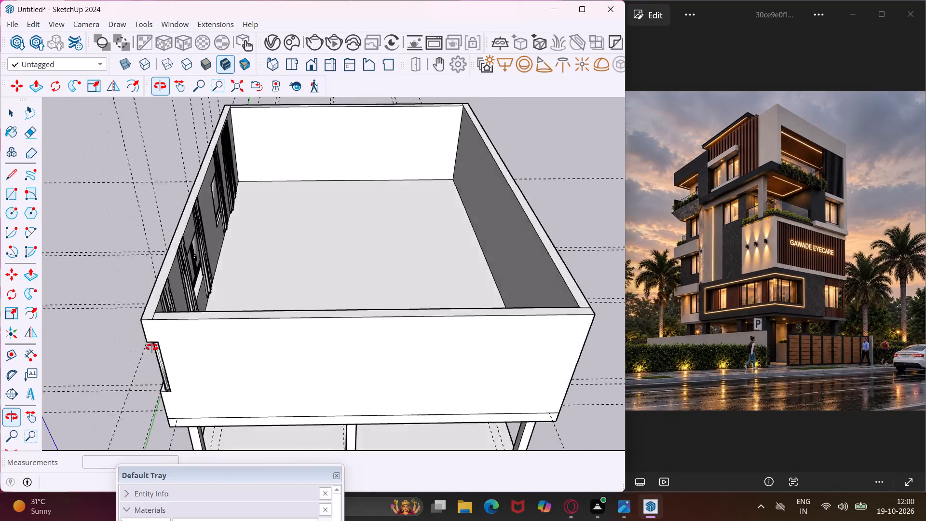
middle_drag(152, 347, 197, 278)
scroll(197, 278, down, 5)
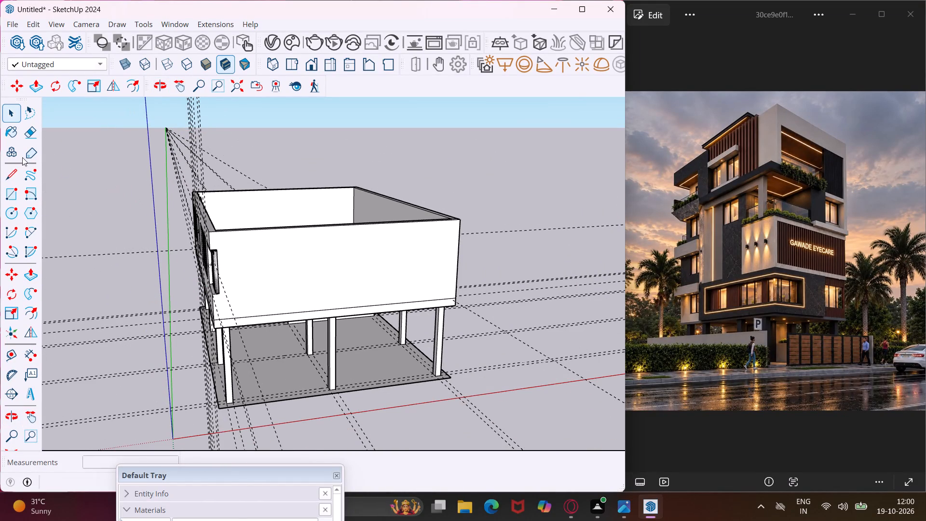
click(39, 23)
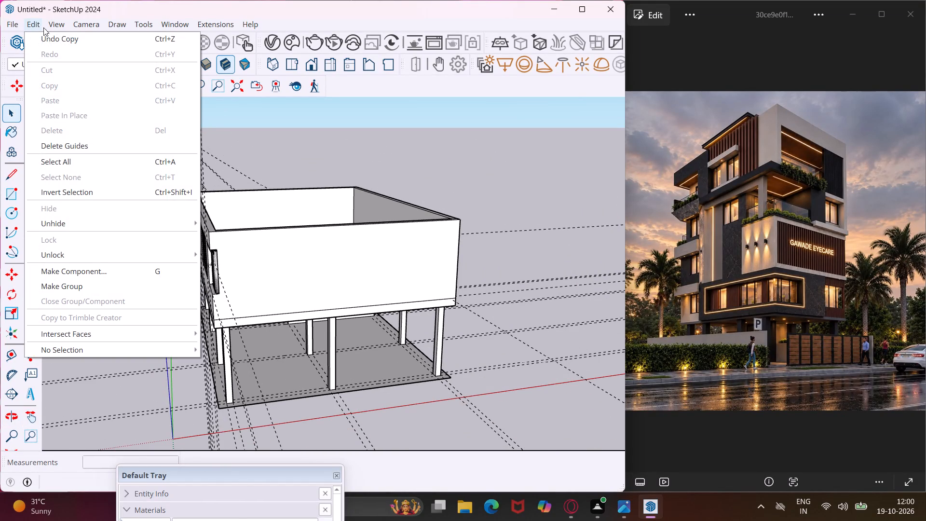
click(86, 142)
Place a vertical guide on the windowless front wall about 9' 7" in from the corner beside the window wall.
middle_drag(149, 240, 162, 247)
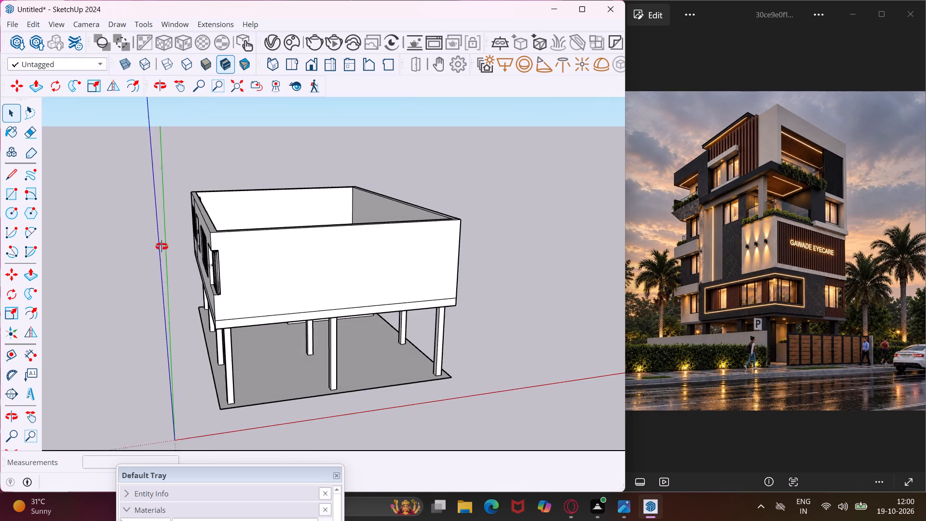
middle_drag(162, 247, 341, 269)
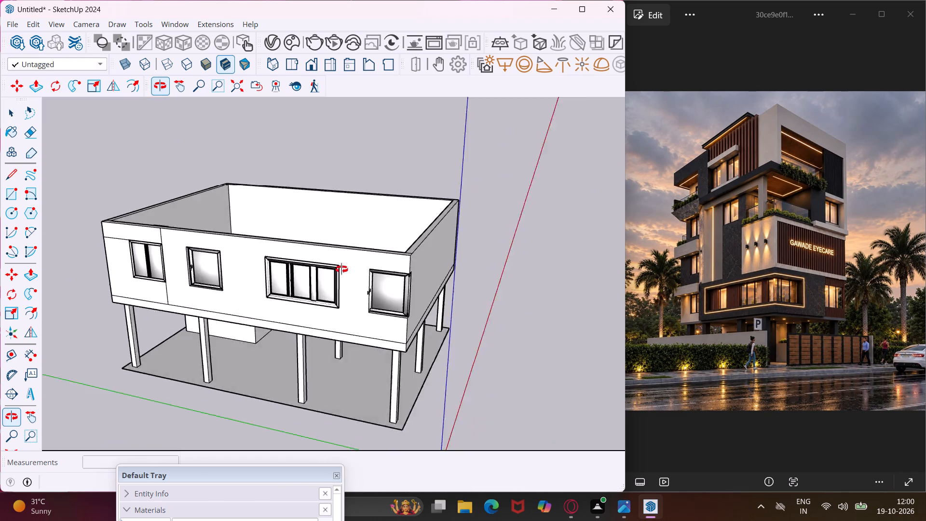
middle_drag(341, 269, 100, 339)
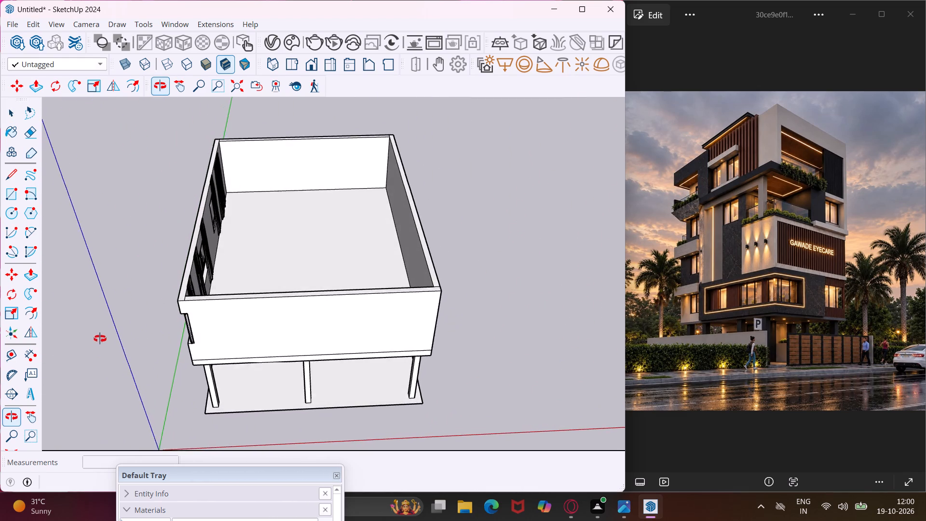
middle_drag(100, 339, 102, 324)
middle_drag(218, 330, 217, 327)
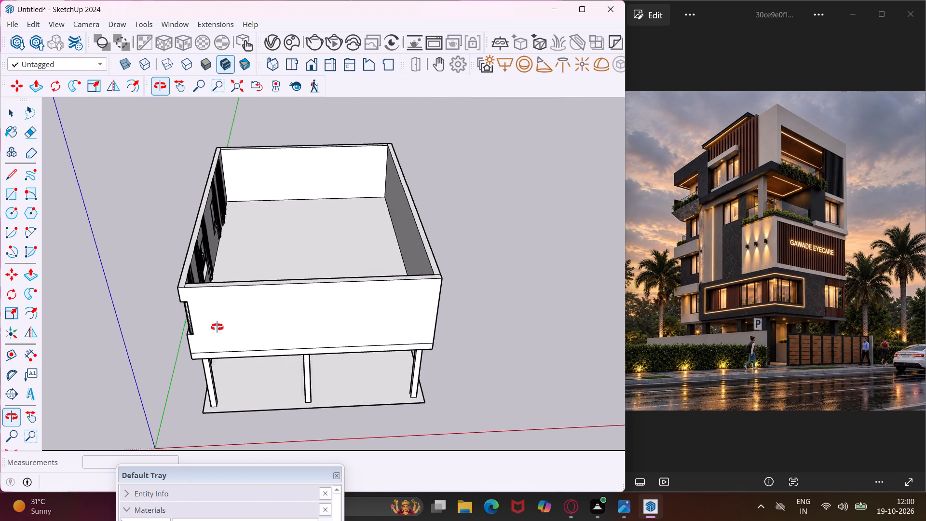
middle_drag(217, 327, 216, 258)
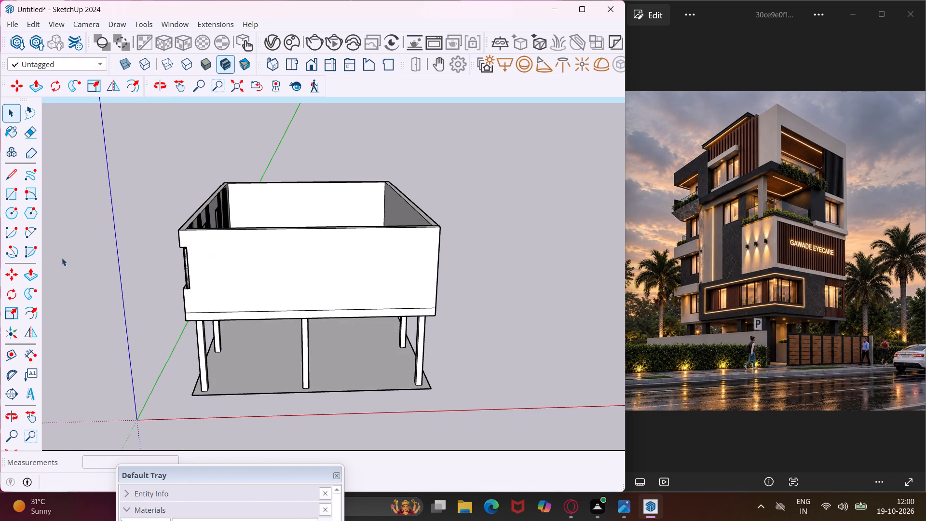
click(13, 354)
scroll(195, 289, up, 4)
middle_drag(195, 289, 234, 258)
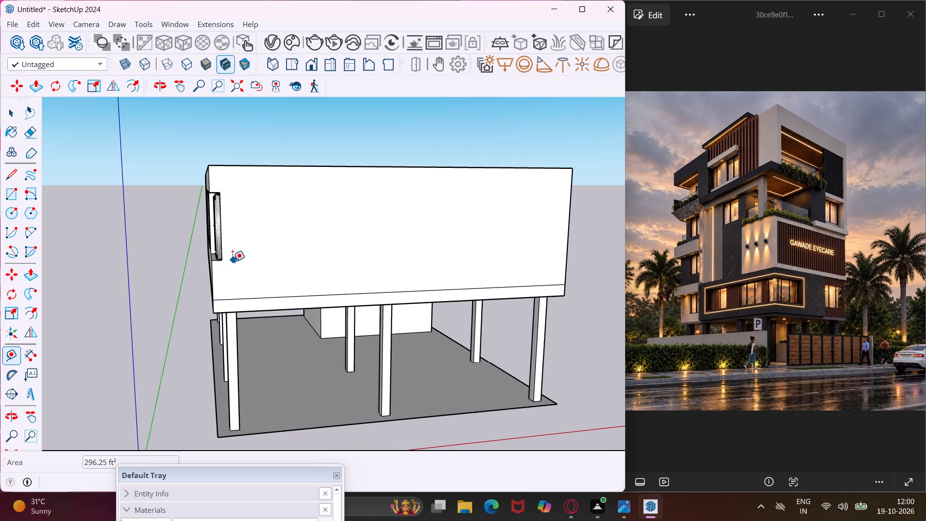
click(214, 274)
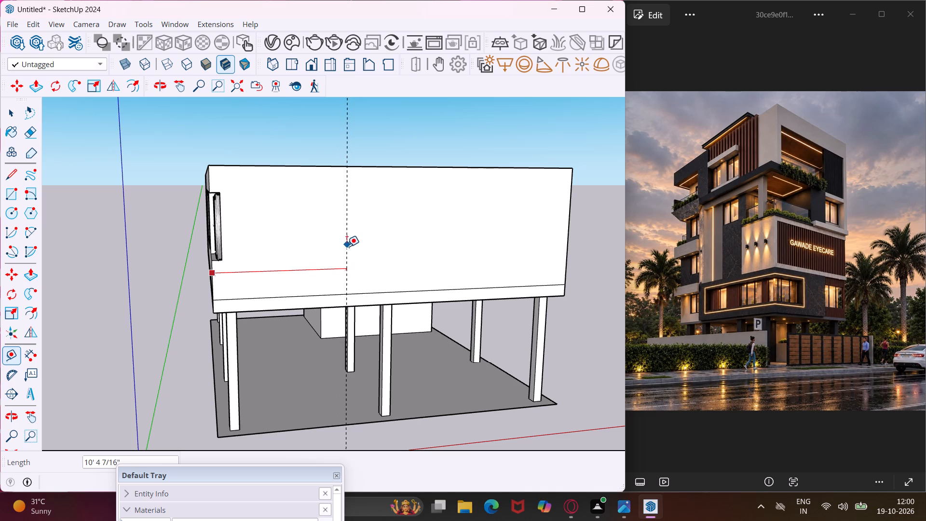
click(337, 251)
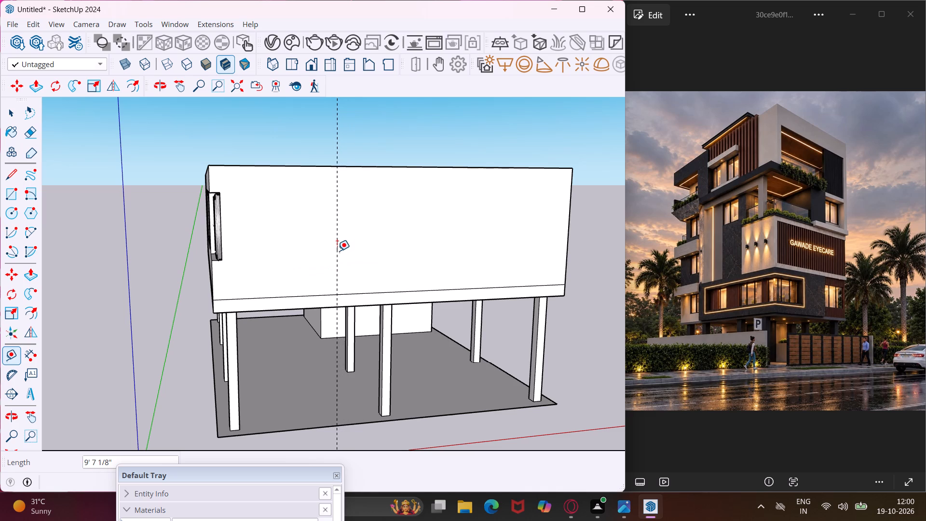
Add vertical guides about 6 11/16" in from the front wall's far corner and about 10' 1" further in from that guide.
middle_drag(383, 264, 299, 284)
scroll(296, 284, down, 1)
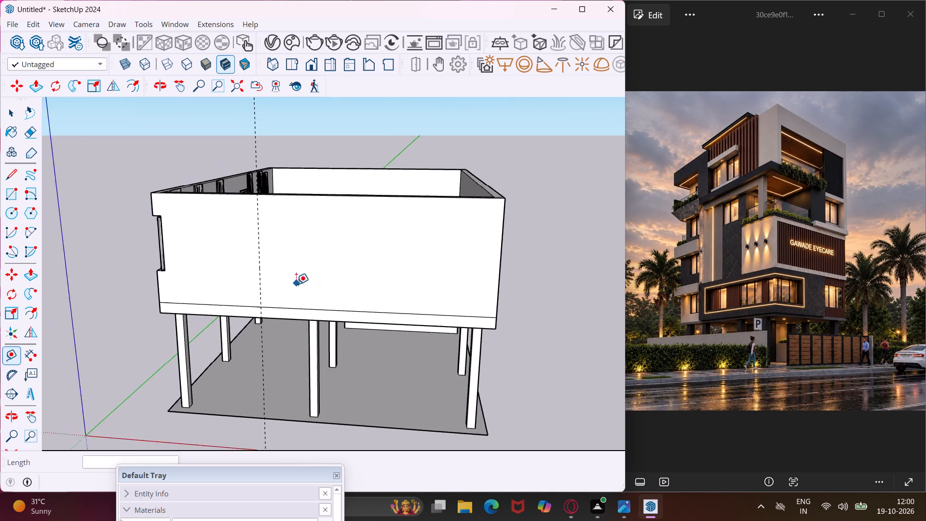
scroll(296, 284, down, 1)
click(478, 277)
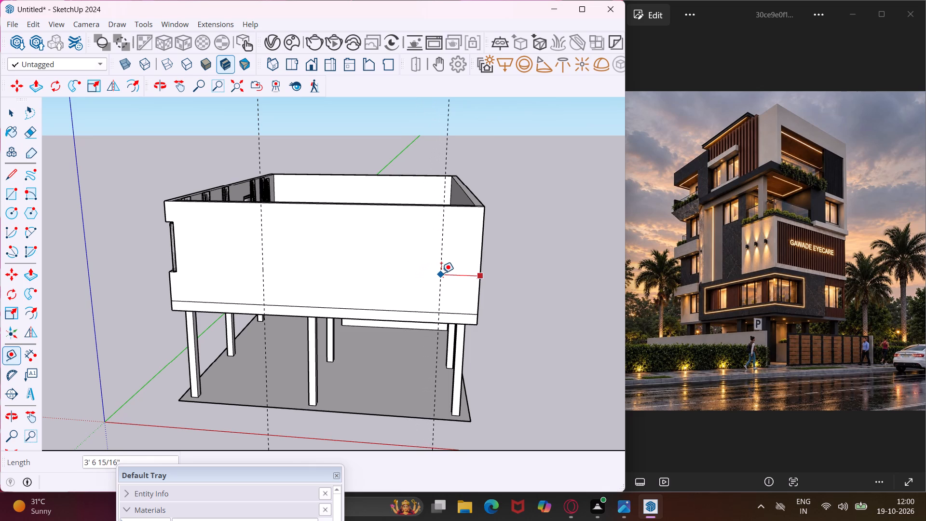
scroll(441, 273, up, 7)
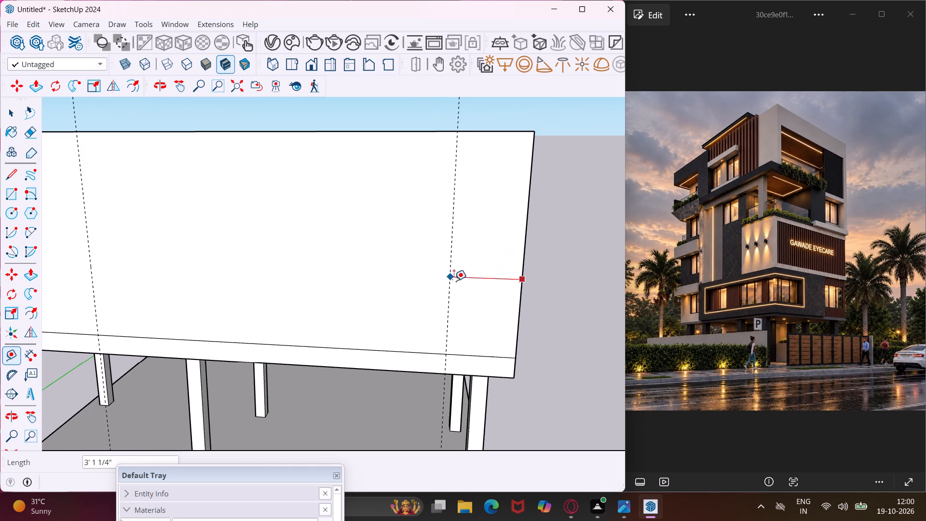
click(509, 284)
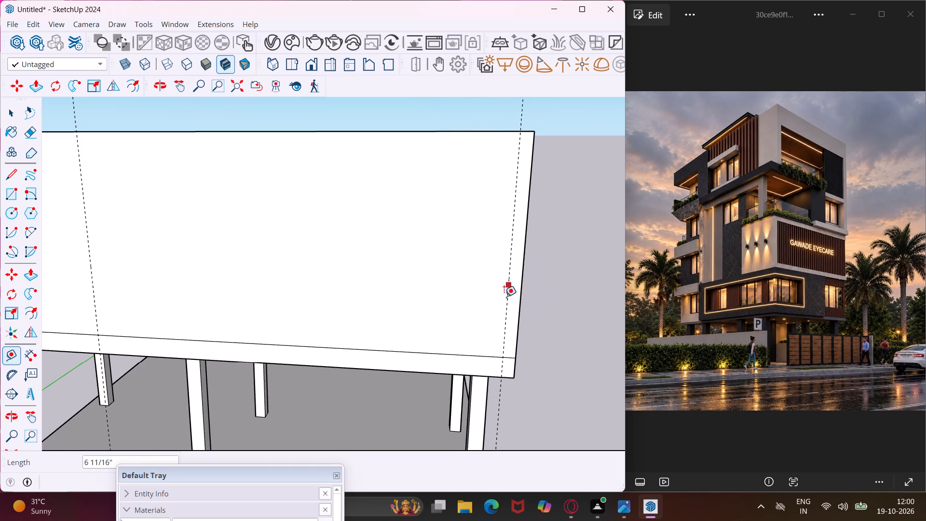
click(507, 292)
scroll(386, 290, down, 4)
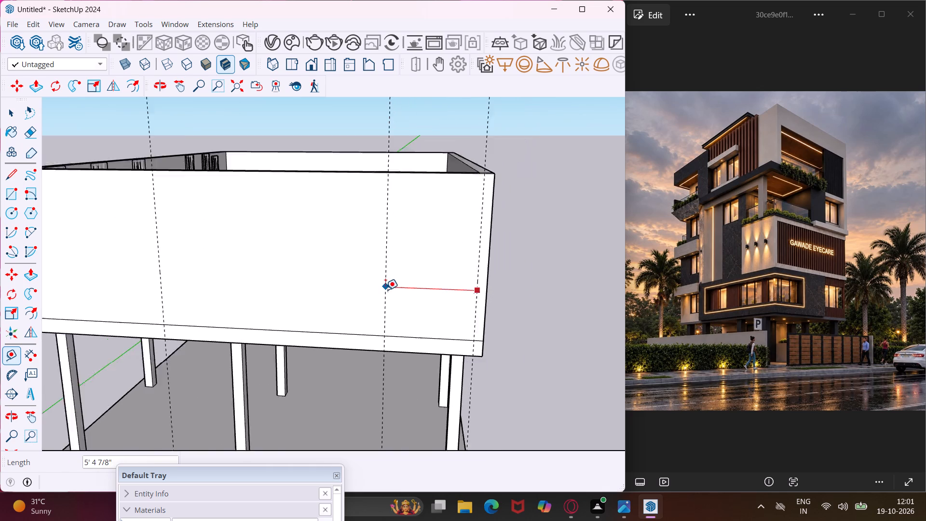
scroll(385, 290, down, 1)
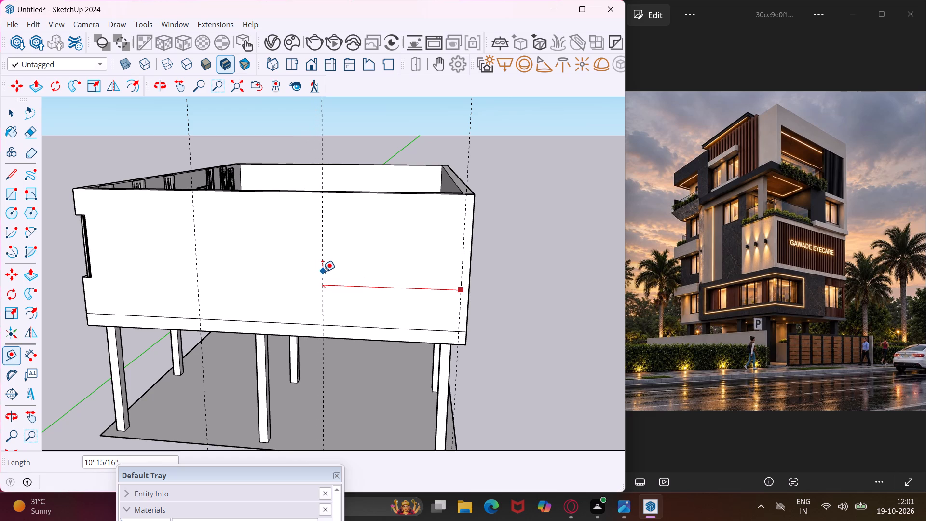
click(323, 272)
Place a vertical guide on the adjacent side wall about 4' 8" from the vertical line near the shared corner.
scroll(300, 273, down, 4)
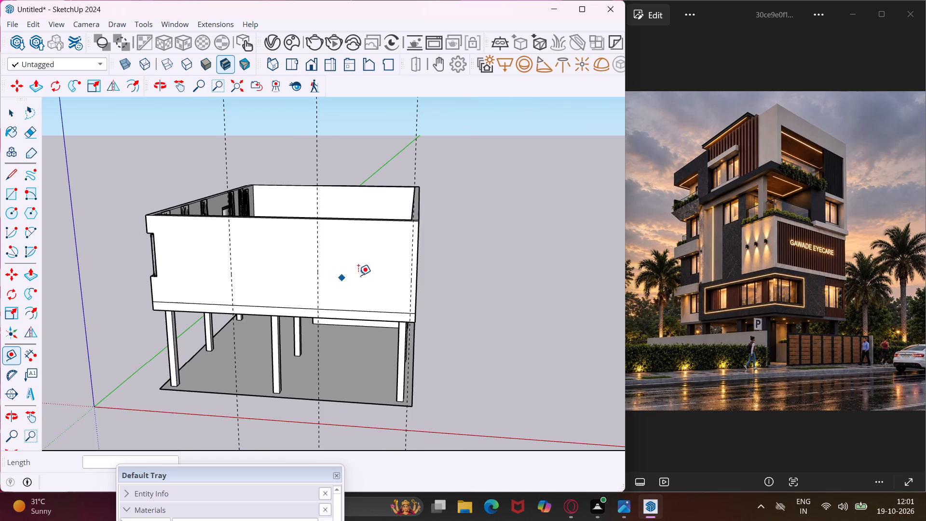
middle_drag(394, 266, 131, 278)
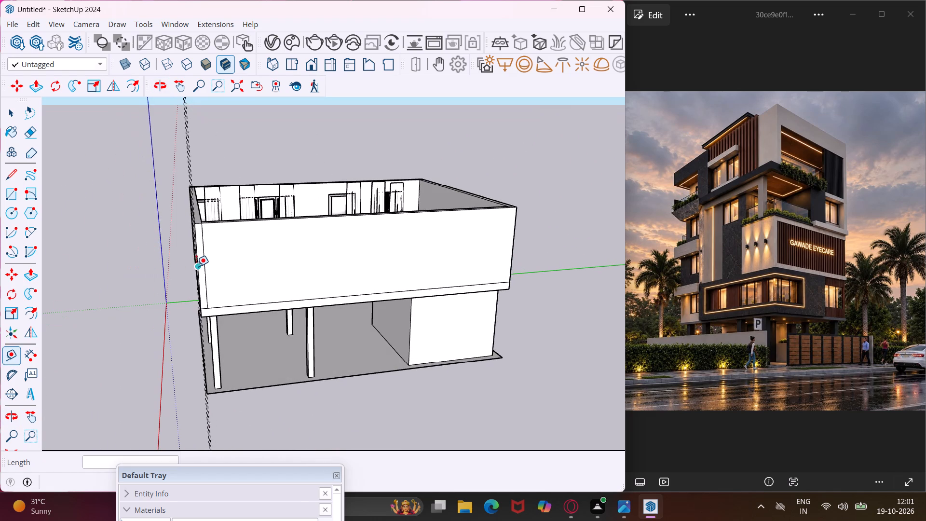
scroll(199, 265, up, 6)
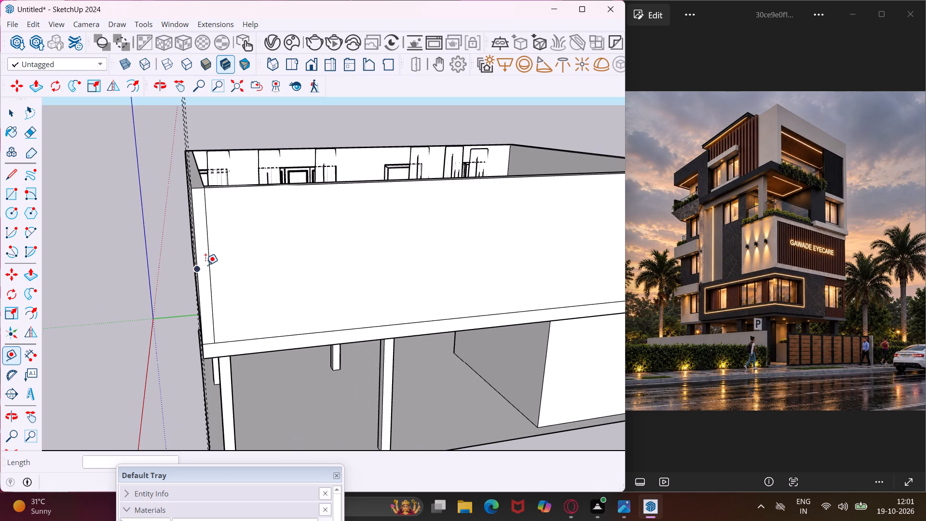
click(208, 265)
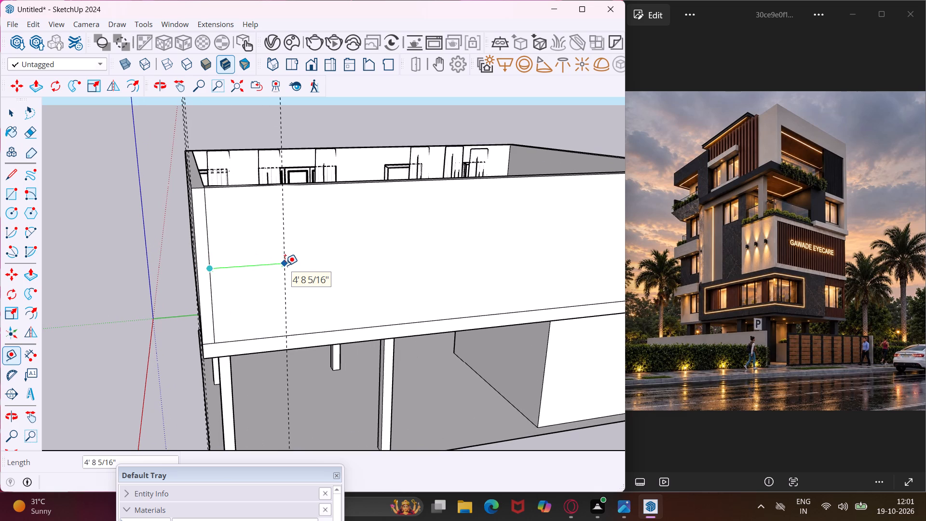
click(285, 265)
key(Escape)
key(space)
Add horizontal guides across the front wall, 3' above the slab line and 2' below the wall's top edge.
middle_drag(220, 300, 375, 313)
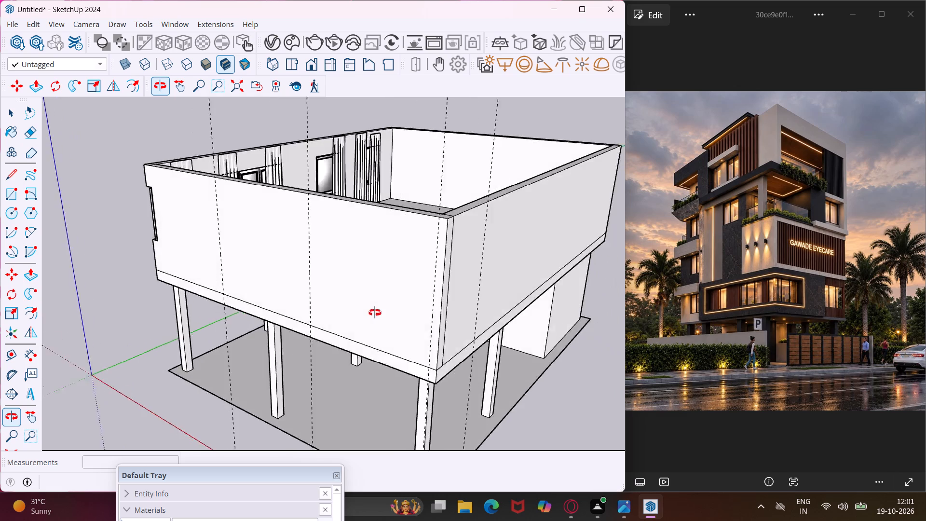
middle_drag(375, 313, 539, 300)
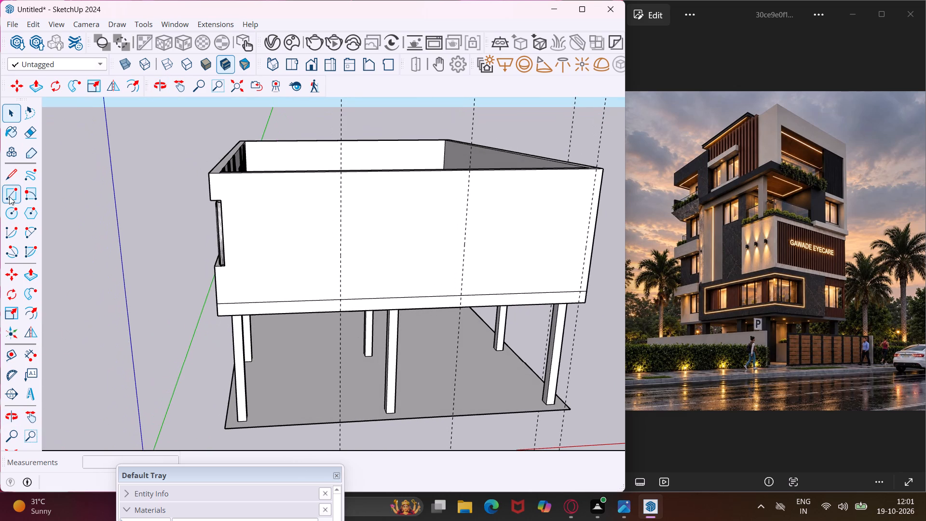
click(10, 354)
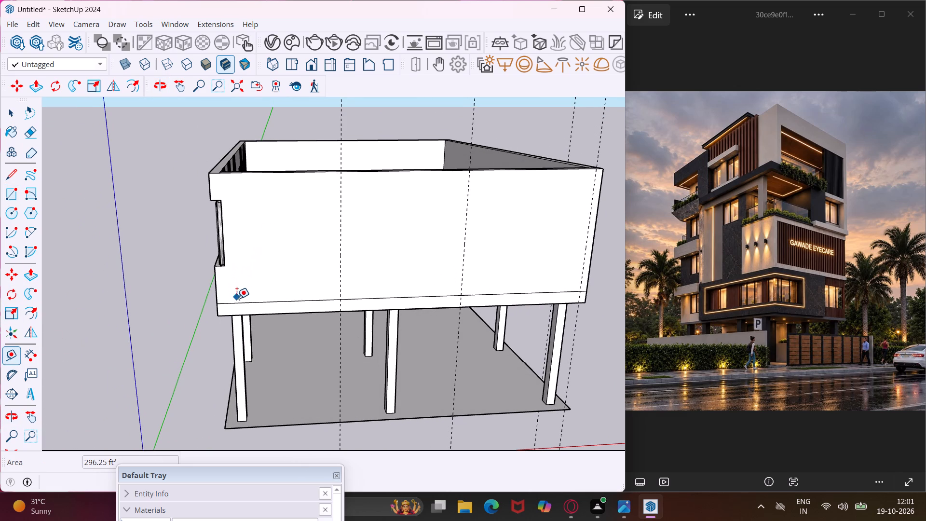
click(240, 301)
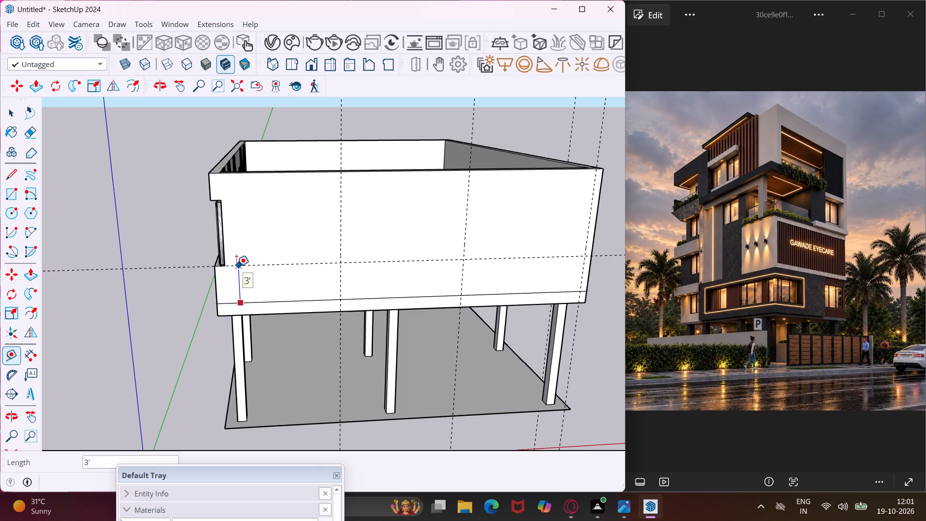
text(3')
key(Return)
click(267, 176)
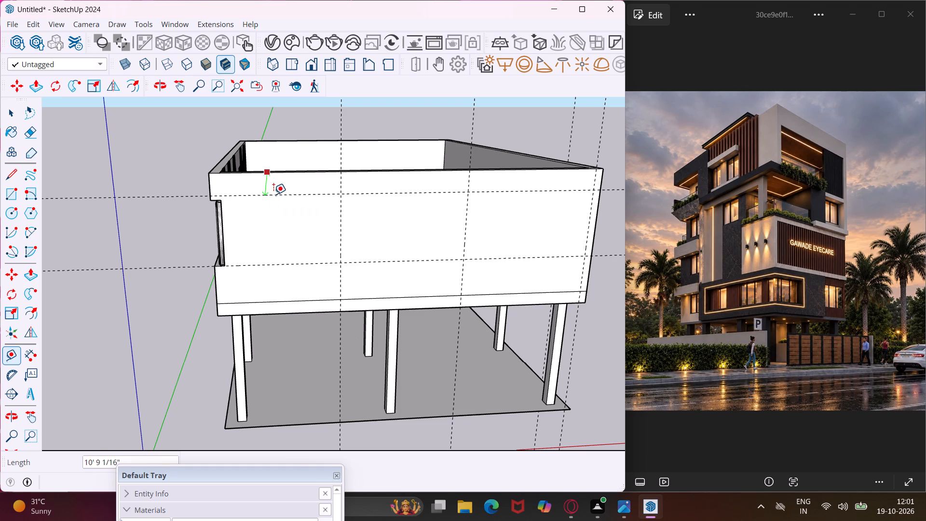
text(2')
key(Return)
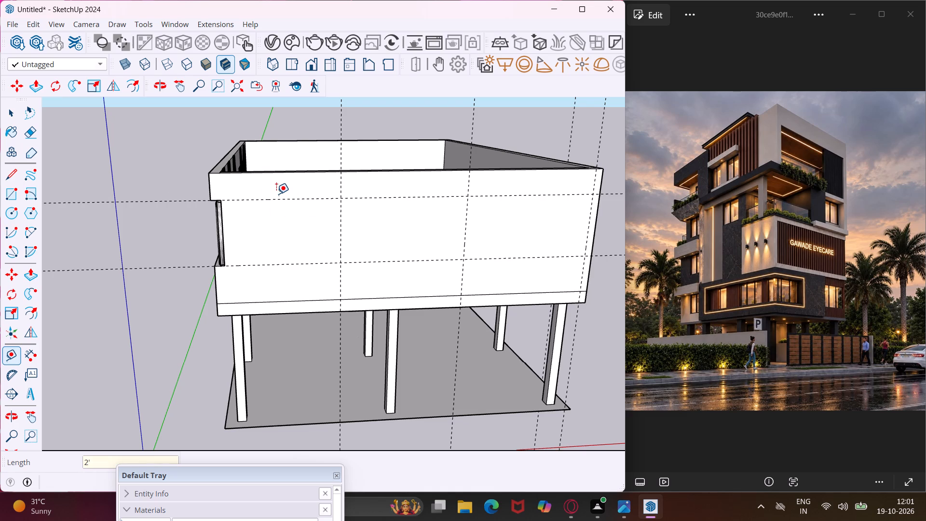
key(Escape)
key(space)
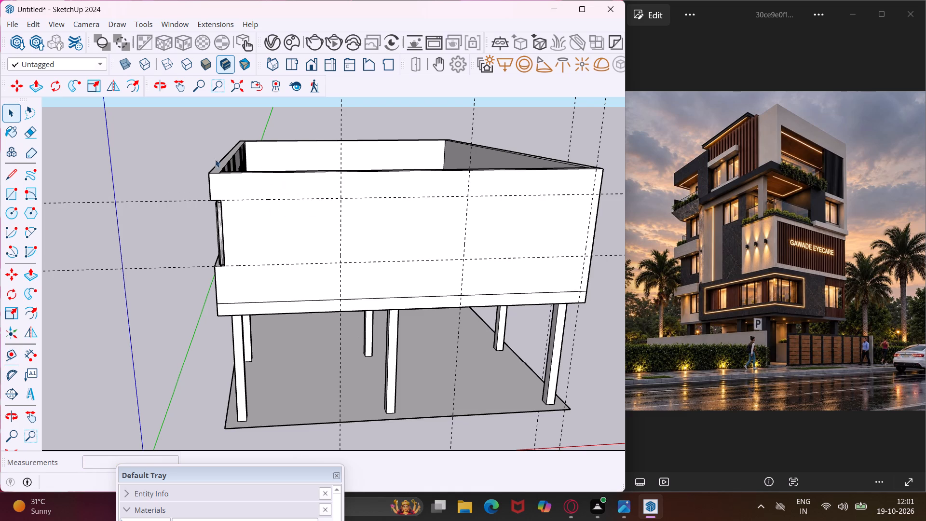
Start the Rectangle tool for drawing on the front wall's guides.
click(13, 185)
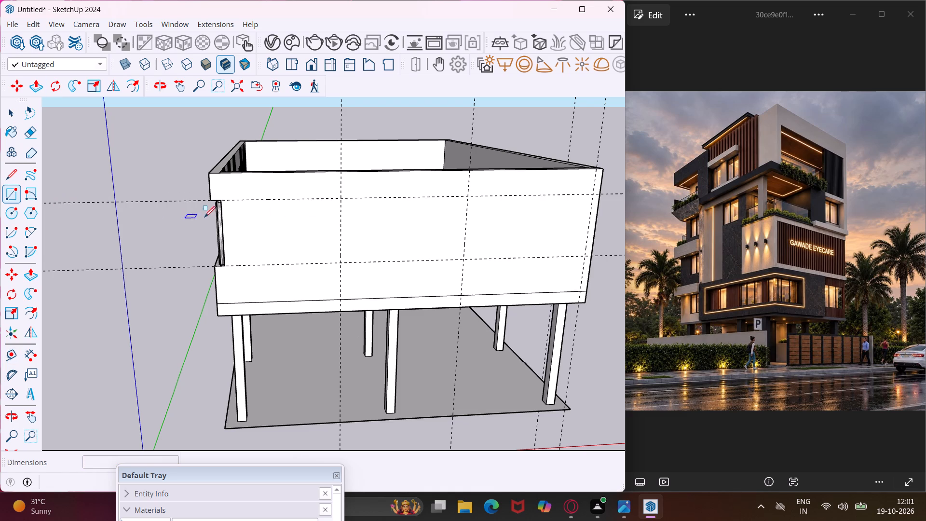
Draw two window rectangles between the front wall's guides, about 8' 10" by 5' and 10' 1" by 5', at opposite ends.
scroll(221, 200, up, 8)
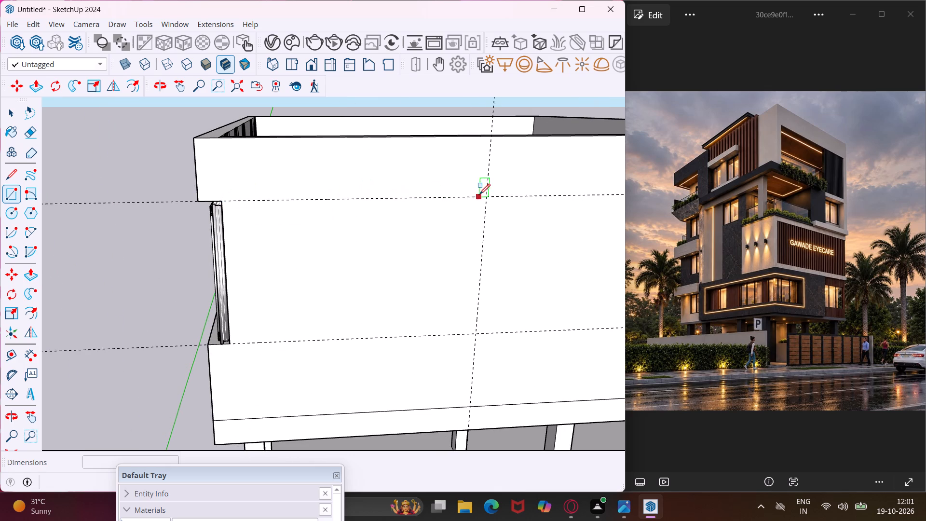
click(487, 196)
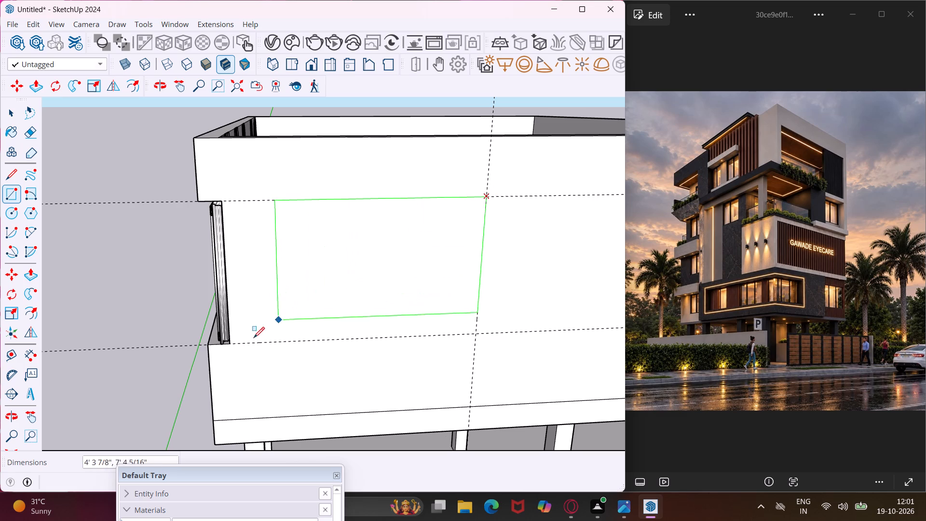
click(232, 344)
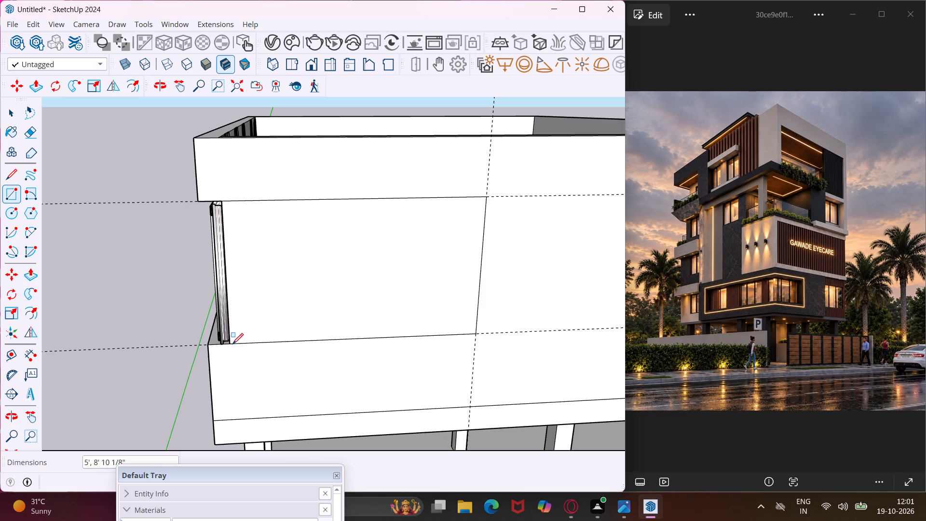
scroll(189, 343, down, 6)
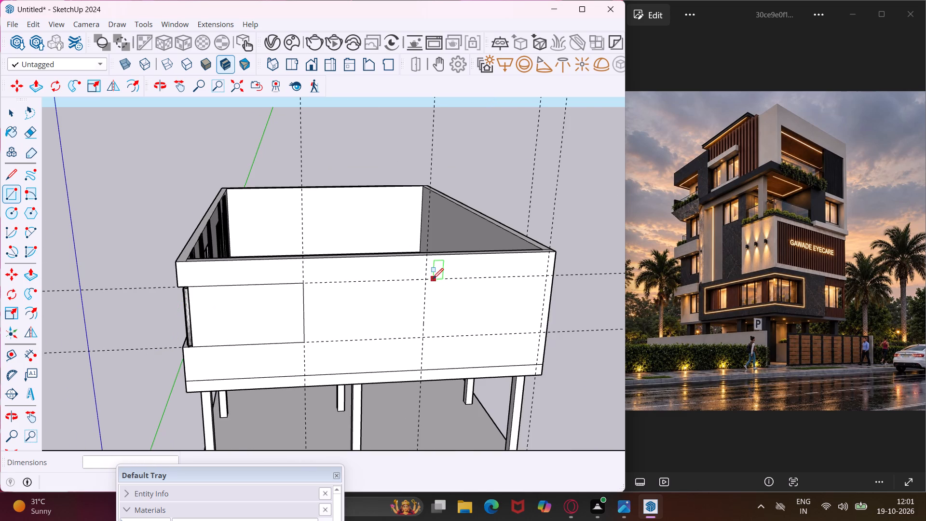
click(425, 281)
click(539, 333)
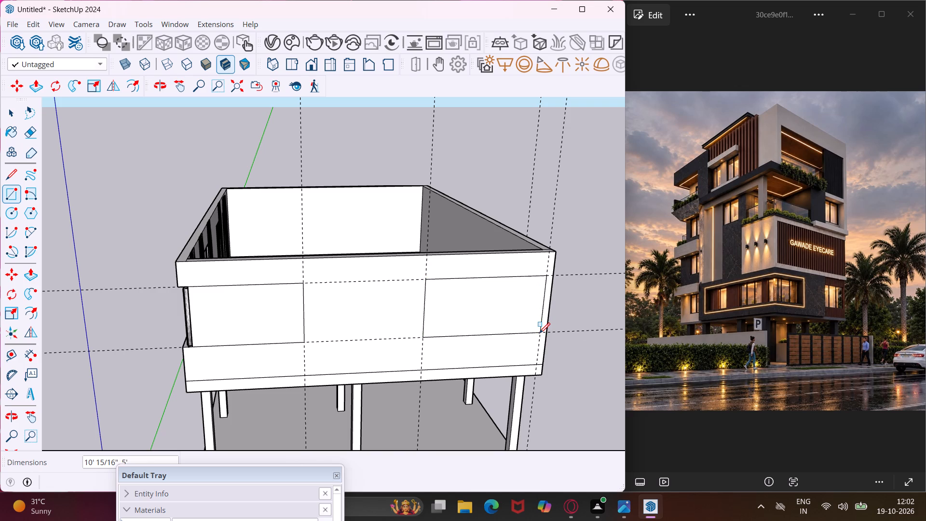
middle_drag(539, 333, 272, 355)
middle_drag(266, 355, 260, 355)
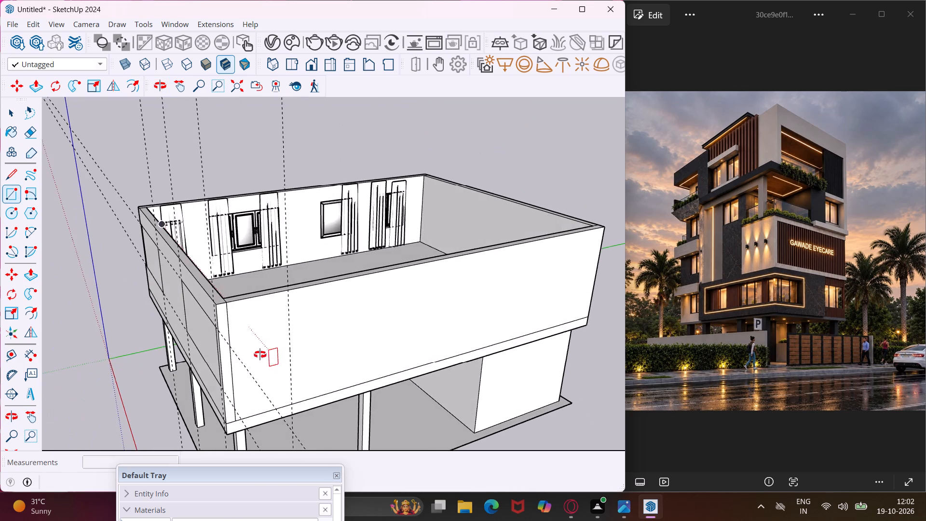
middle_drag(260, 355, 188, 351)
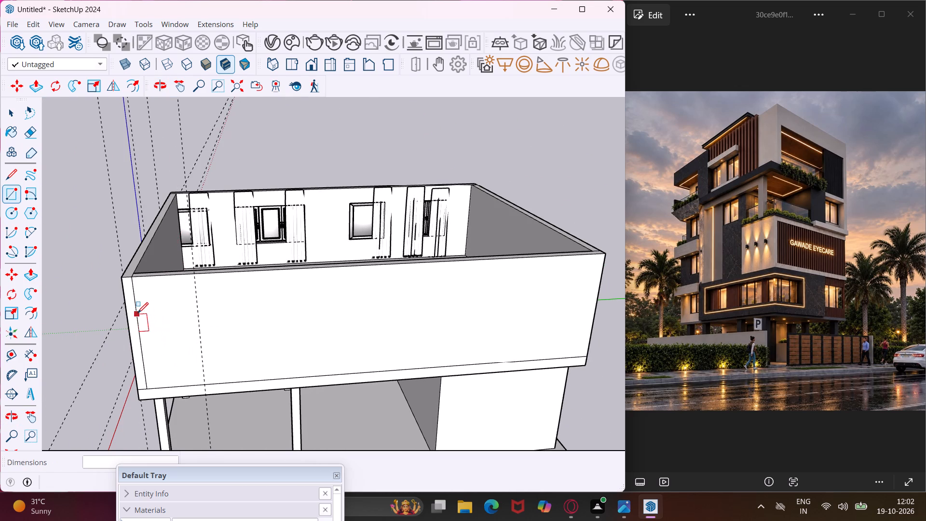
key(Escape)
key(space)
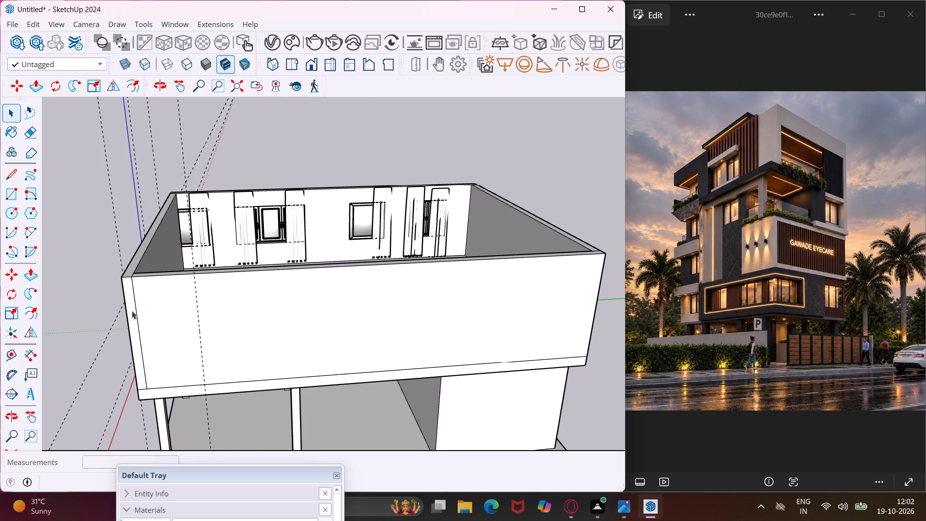
Add a horizontal guide across the adjacent side wall, 3' above the slab line.
click(11, 357)
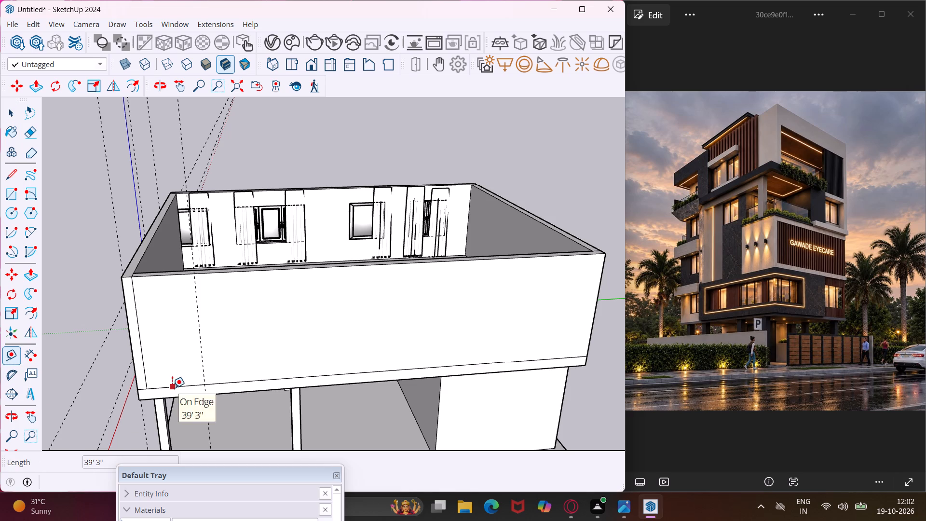
click(172, 388)
middle_drag(162, 373, 170, 333)
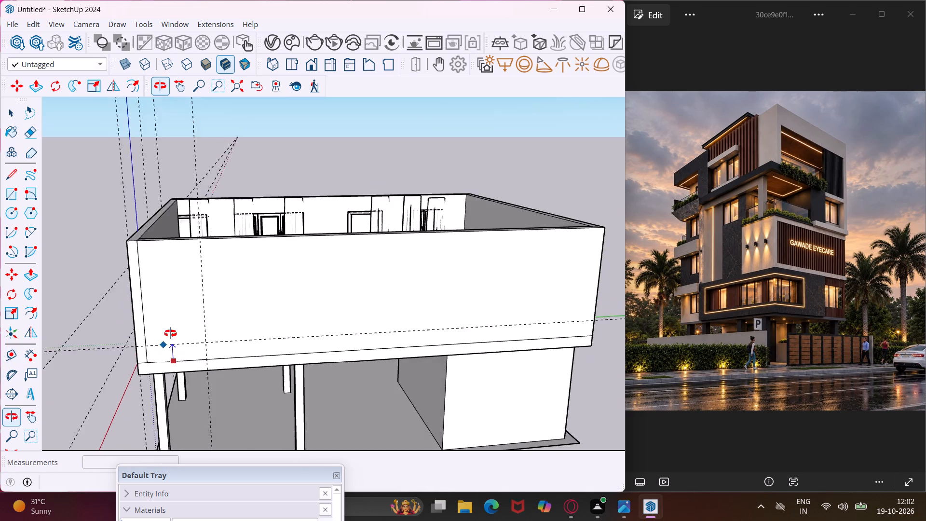
middle_drag(170, 333, 183, 284)
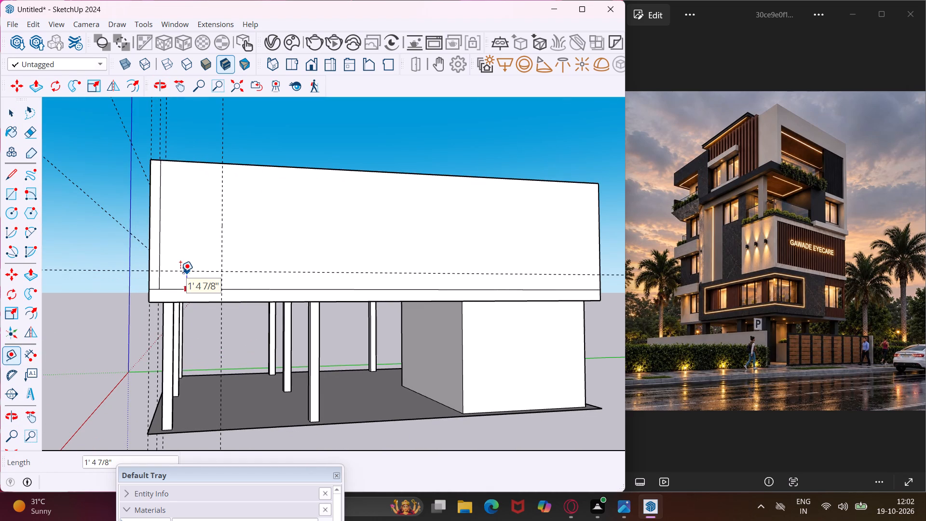
text(3')
key(Return)
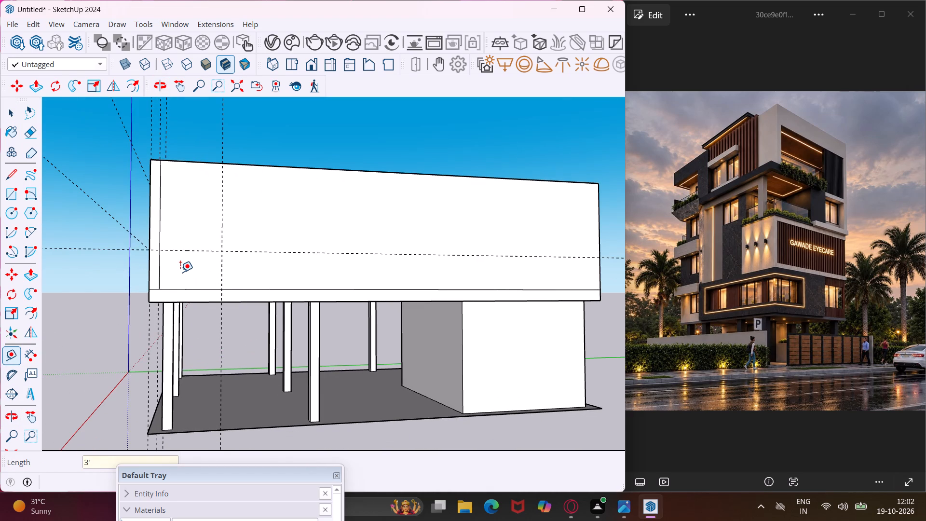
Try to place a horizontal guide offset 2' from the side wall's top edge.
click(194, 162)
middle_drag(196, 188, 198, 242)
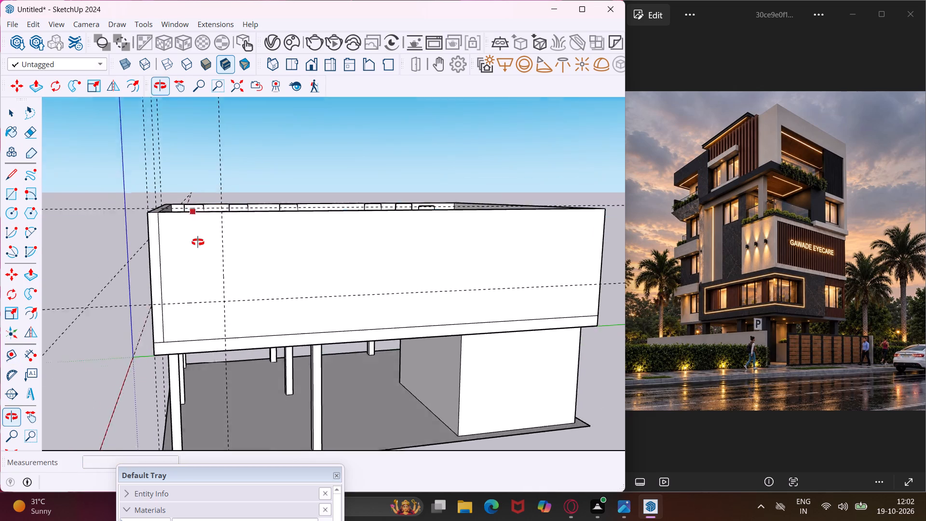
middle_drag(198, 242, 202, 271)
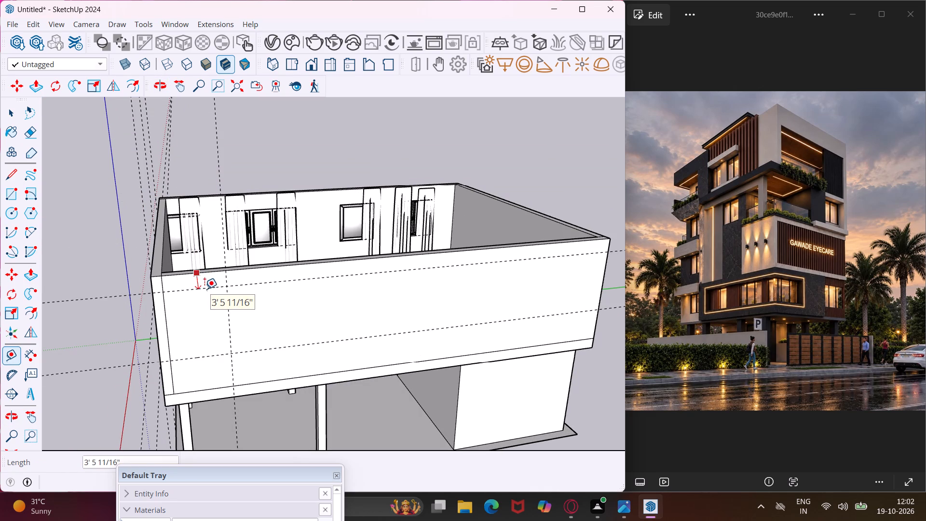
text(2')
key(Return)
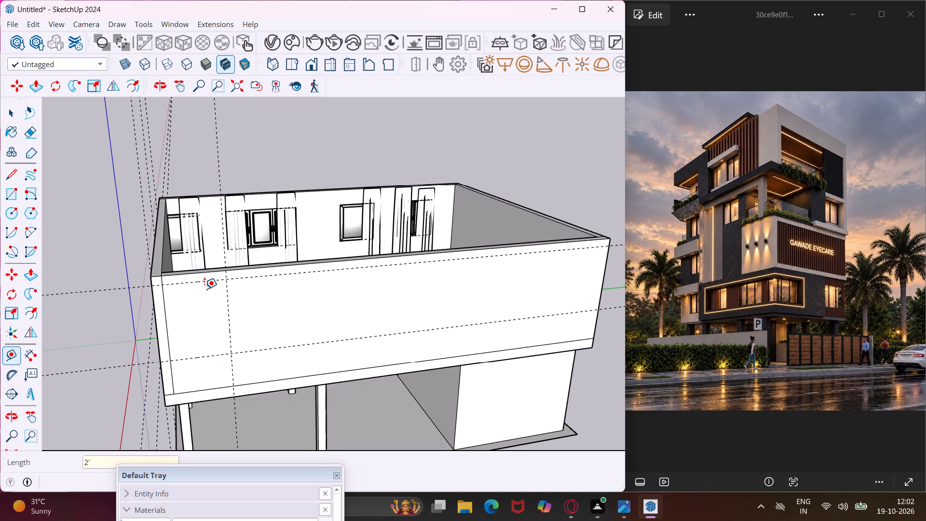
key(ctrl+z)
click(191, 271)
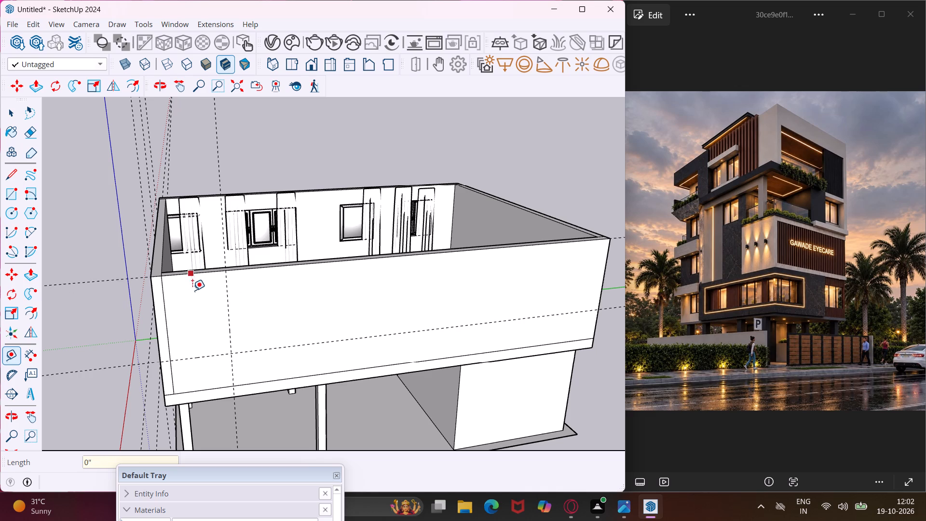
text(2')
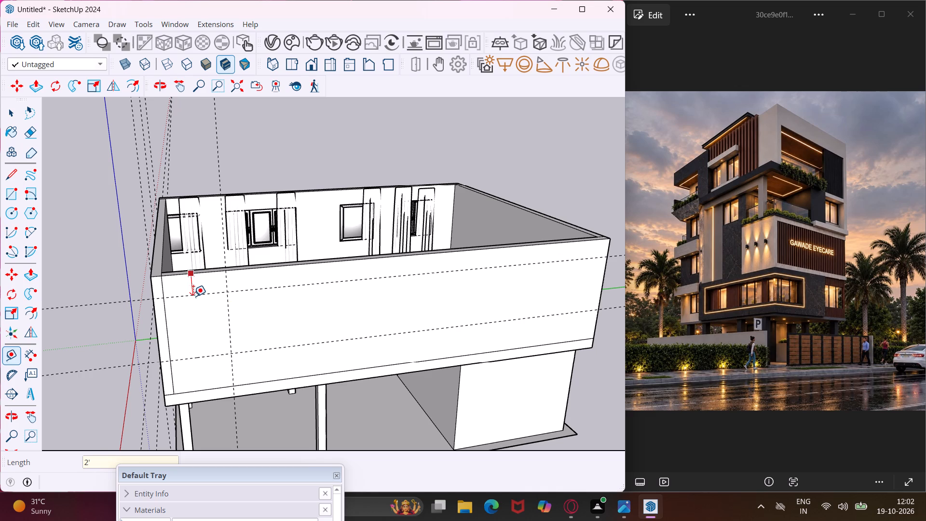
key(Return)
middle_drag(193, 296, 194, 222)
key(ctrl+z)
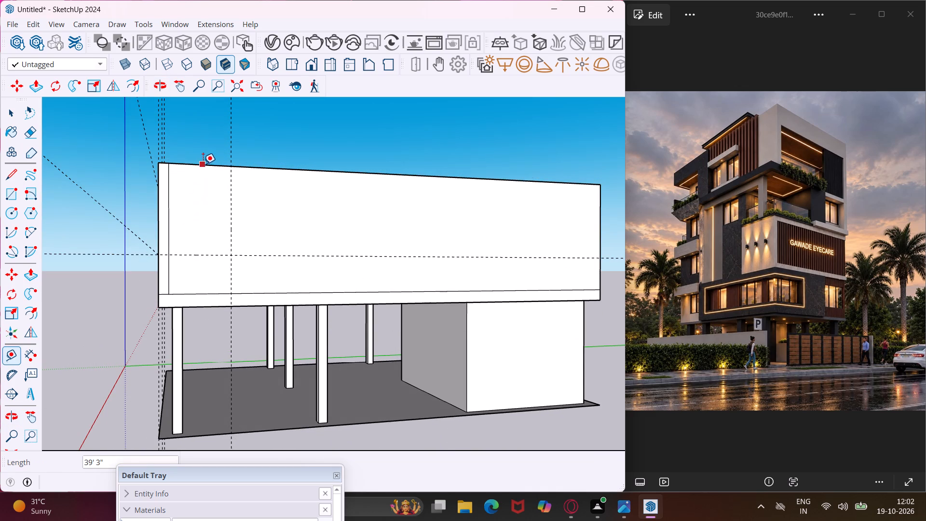
Add a horizontal guide across the side wall, 2' below its top edge.
click(203, 164)
middle_drag(204, 184, 203, 200)
text(2')
key(Return)
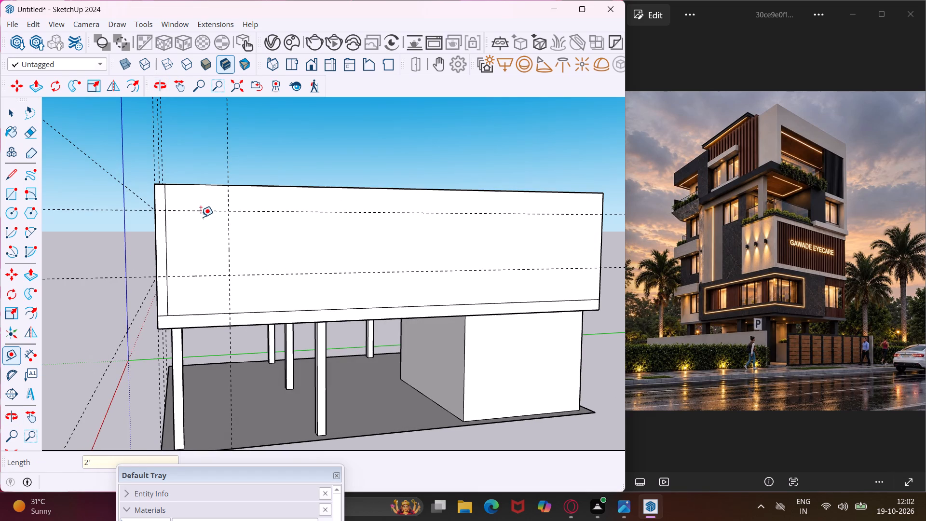
Draw a window rectangle about 4' 8" wide by 5' high on the side wall, from the corner line to the vertical guide.
click(11, 190)
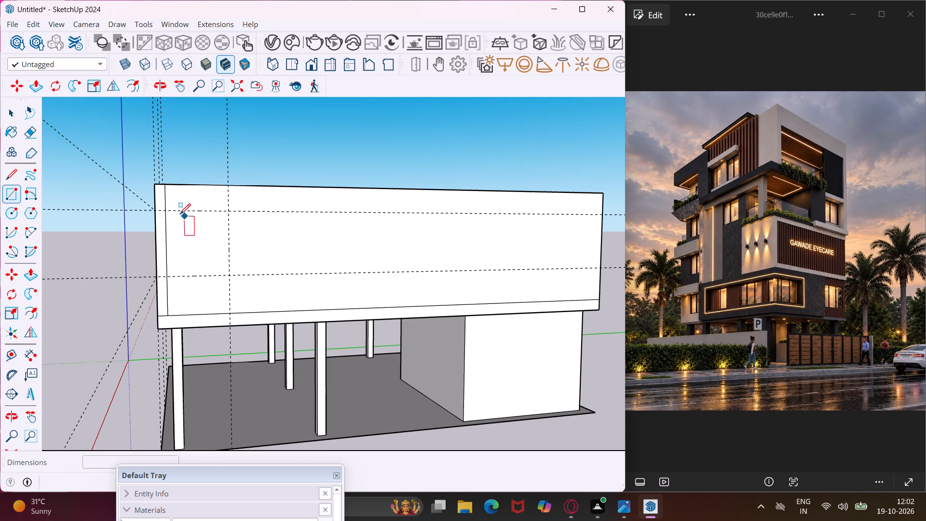
click(166, 210)
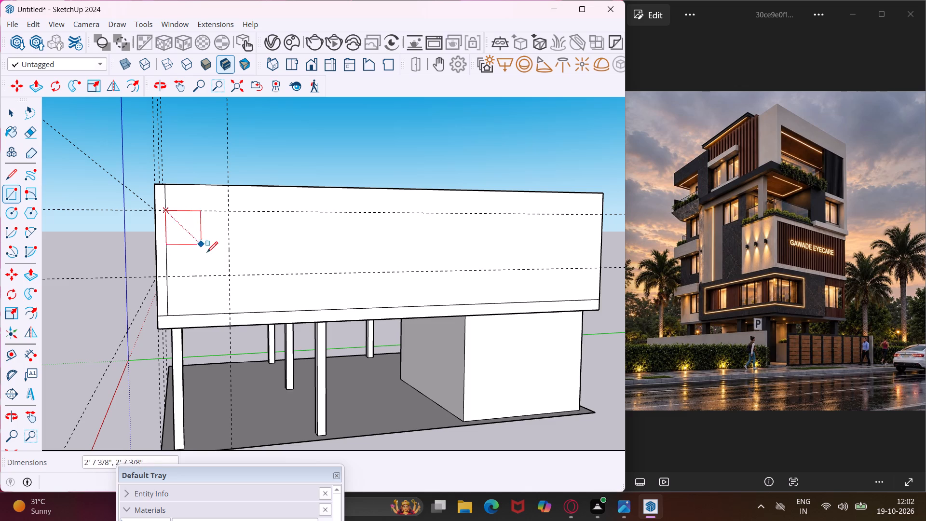
click(228, 276)
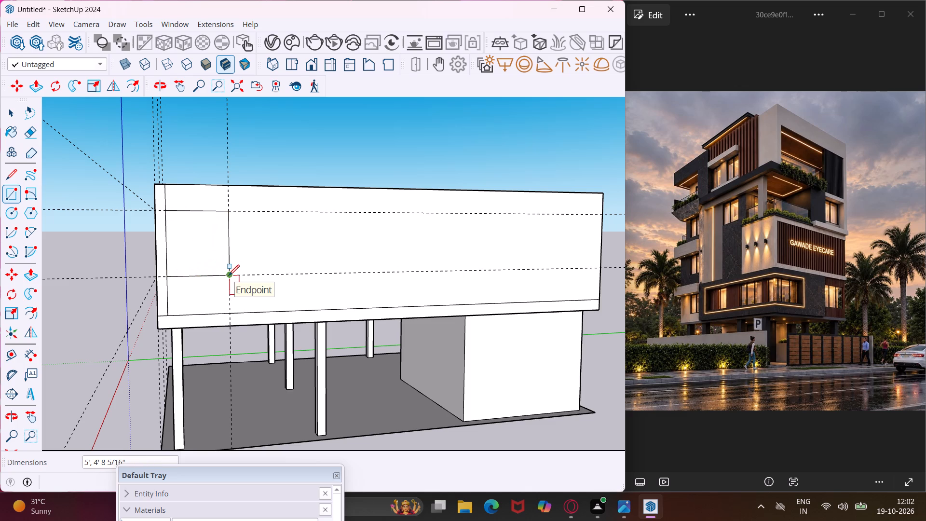
key(Escape)
key(space)
Push the side wall's window rectangle 9" inward to cut the opening through the wall.
middle_drag(208, 247, 258, 355)
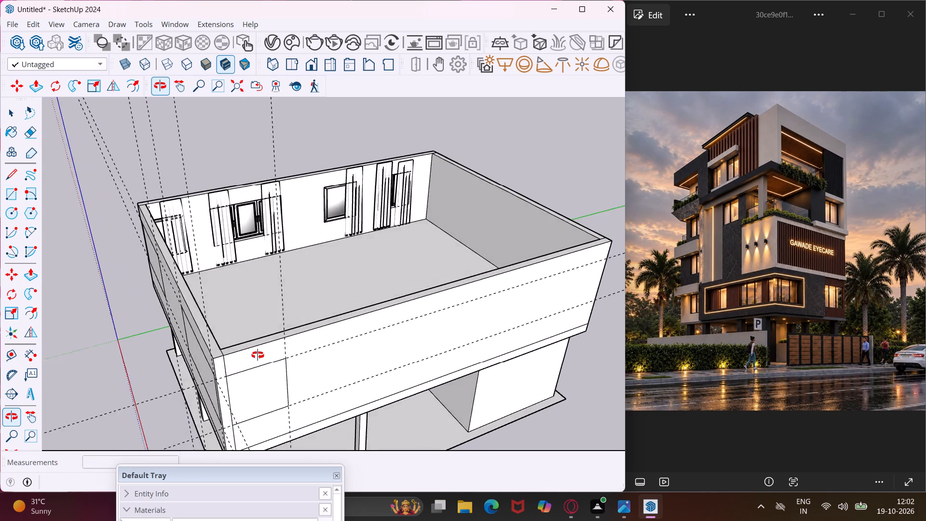
middle_drag(258, 355, 273, 360)
click(283, 387)
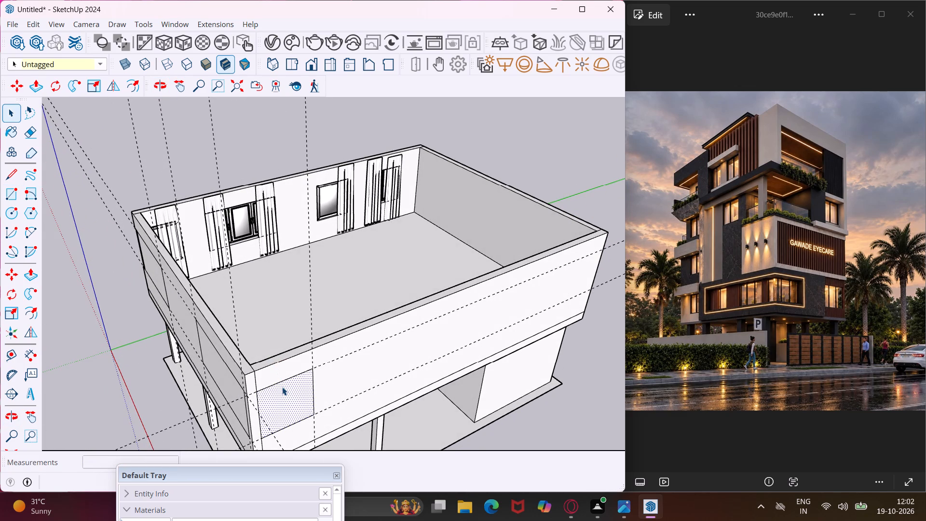
key(p)
click(282, 387)
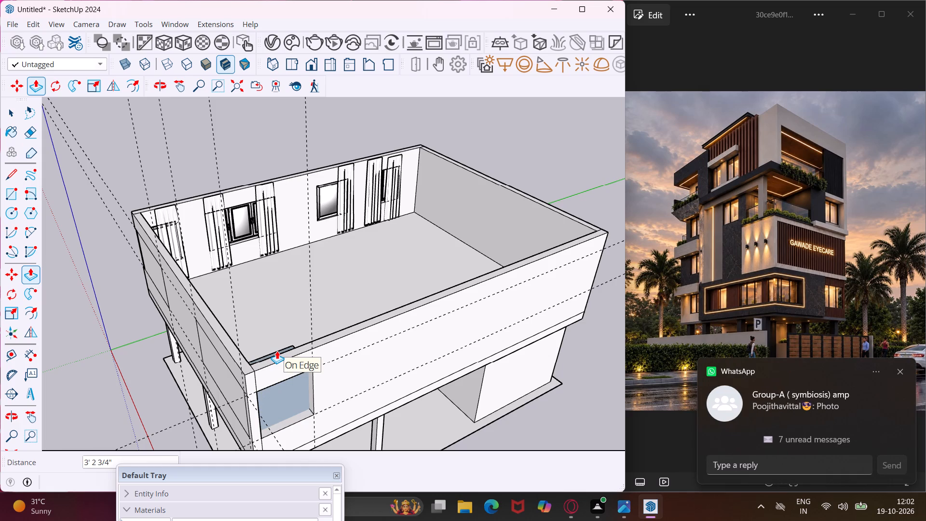
middle_drag(277, 351, 318, 378)
click(337, 397)
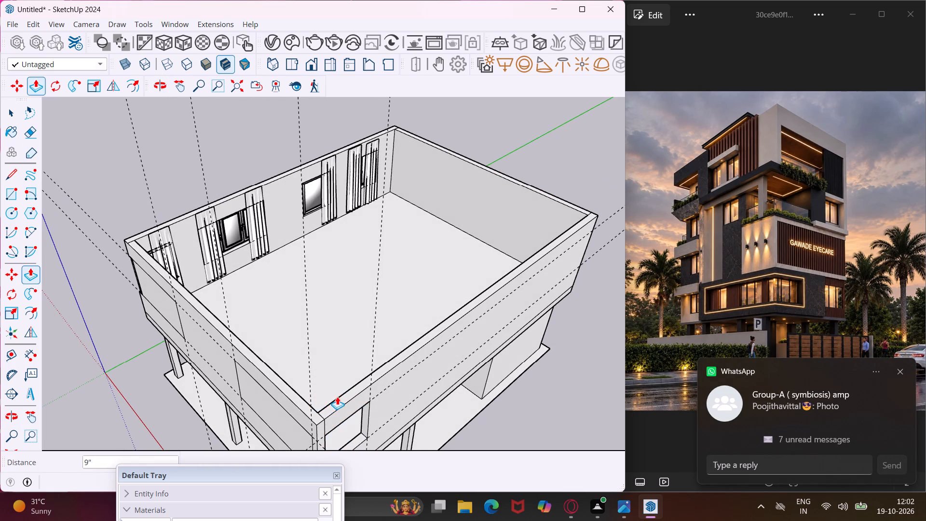
Push both front-wall window rectangles 9" inward to cut their openings through the wall.
middle_drag(337, 397, 361, 368)
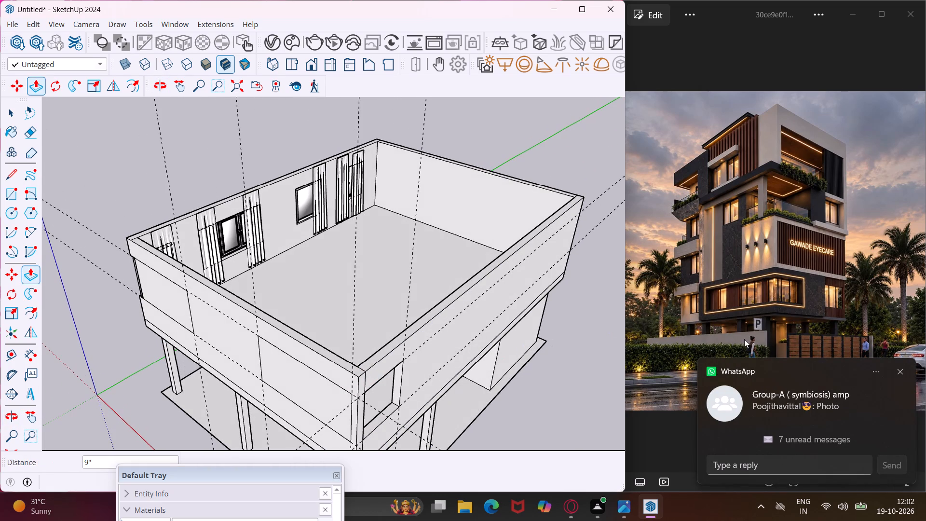
click(903, 371)
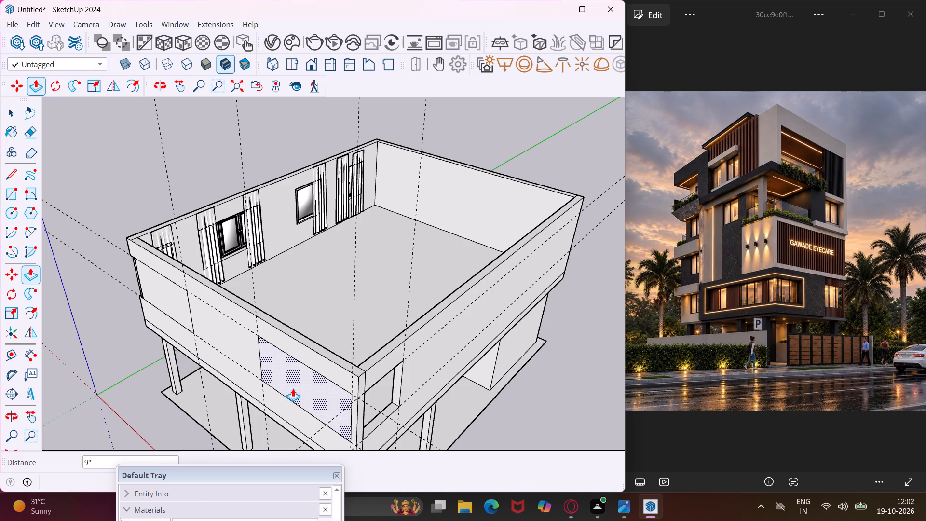
click(293, 388)
click(319, 340)
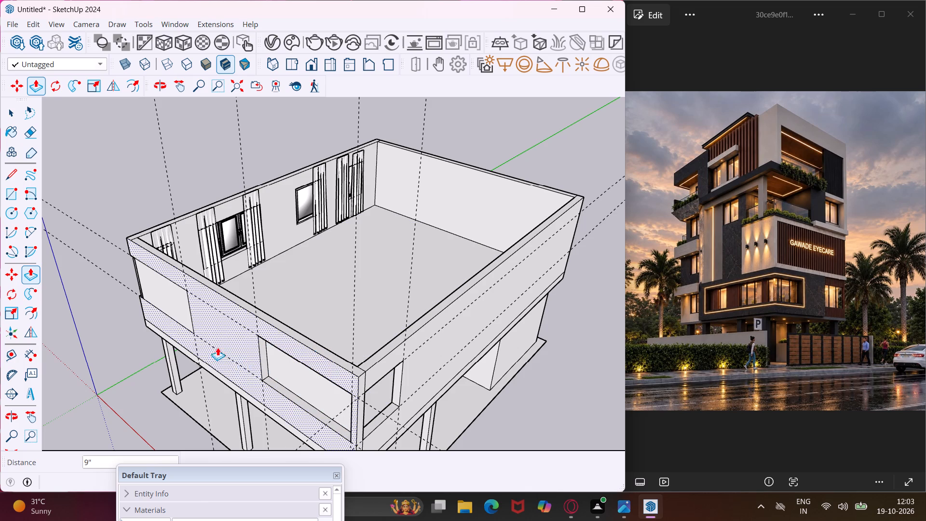
click(170, 303)
click(191, 265)
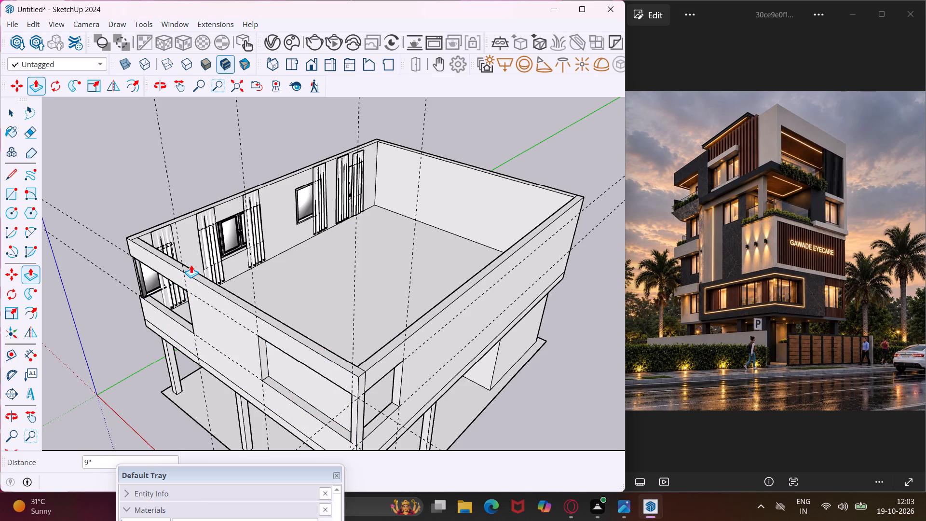
key(Escape)
key(space)
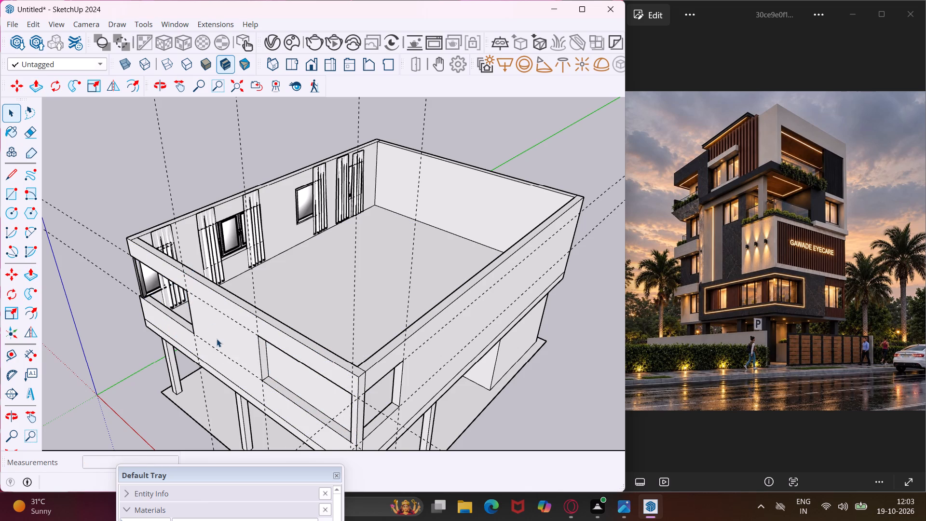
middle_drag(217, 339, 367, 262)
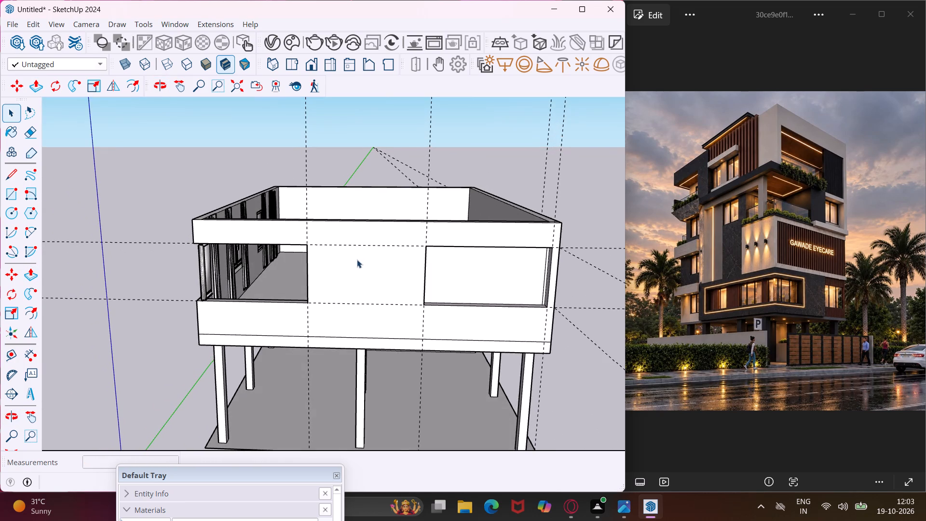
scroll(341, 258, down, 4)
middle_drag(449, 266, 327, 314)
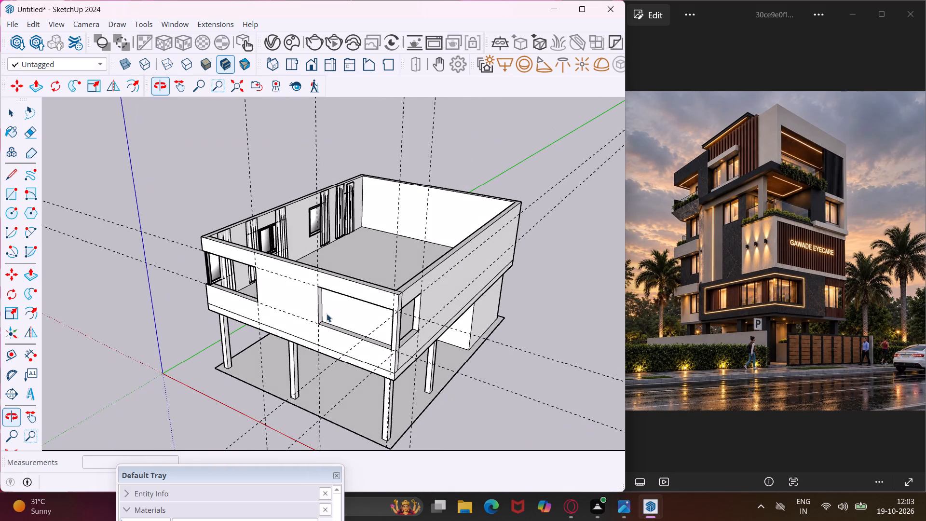
Delete the leftover face filling the front-wall opening beside the corner with the side wall's opening.
click(368, 310)
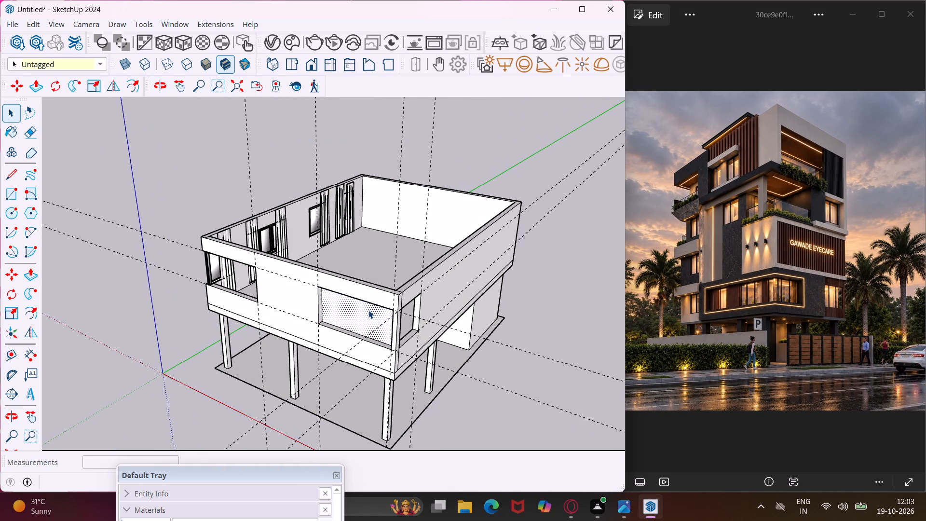
key(Delete)
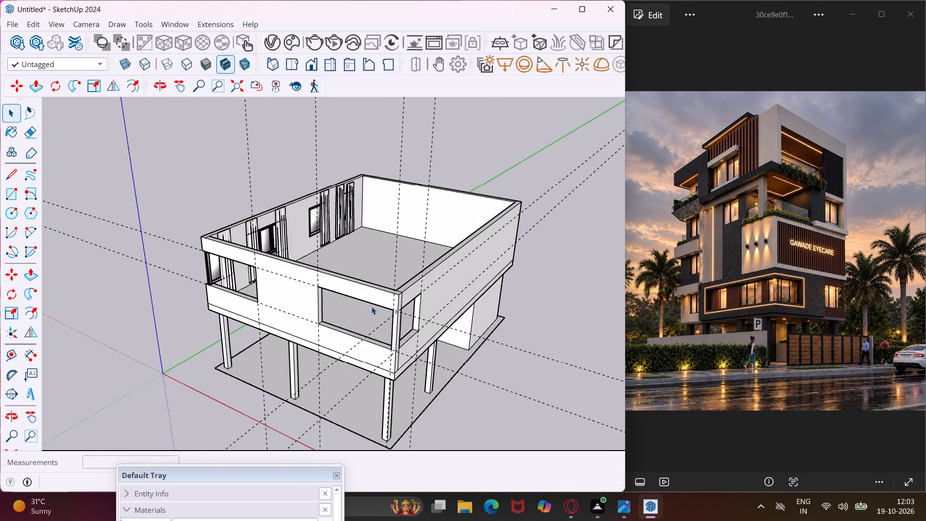
Copy the two-pane window at the rear end of the windowed side wall about 38' 10" along the green axis, beyond the front wall.
middle_drag(318, 329, 477, 318)
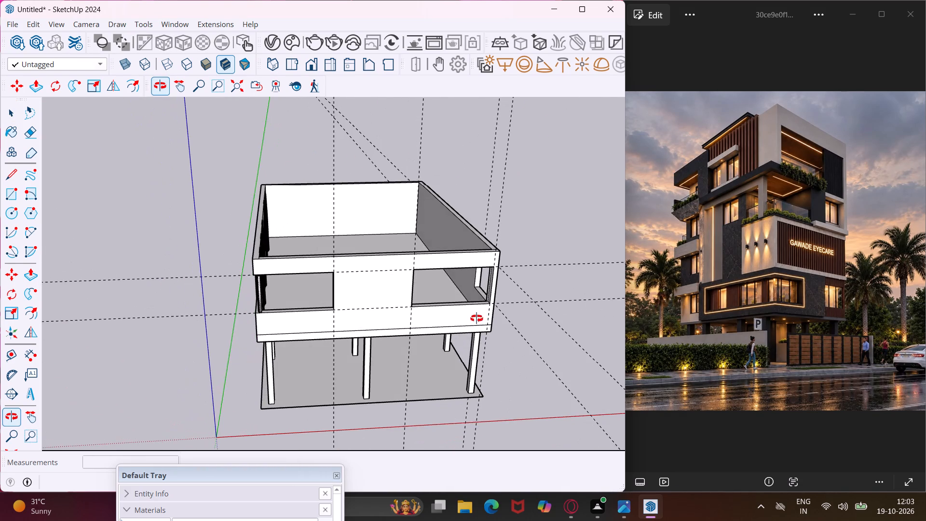
middle_drag(477, 318, 507, 311)
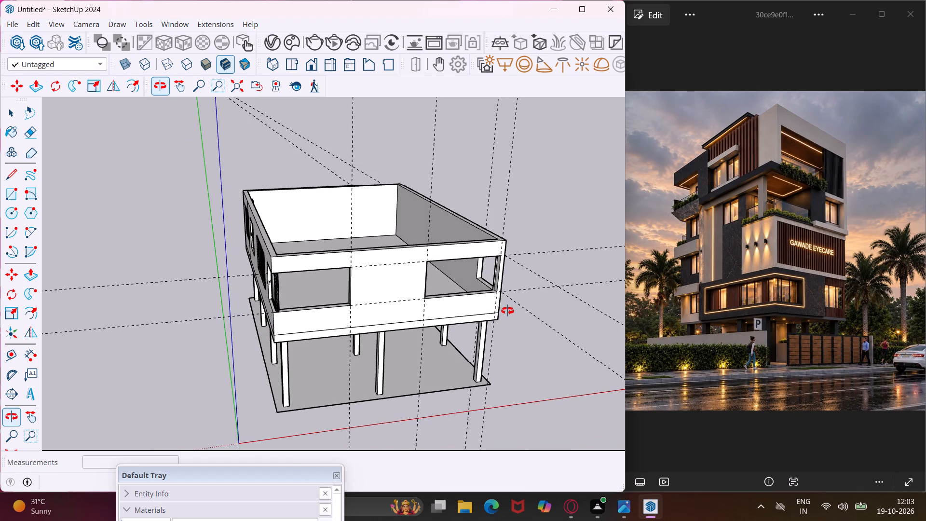
middle_drag(507, 311, 589, 302)
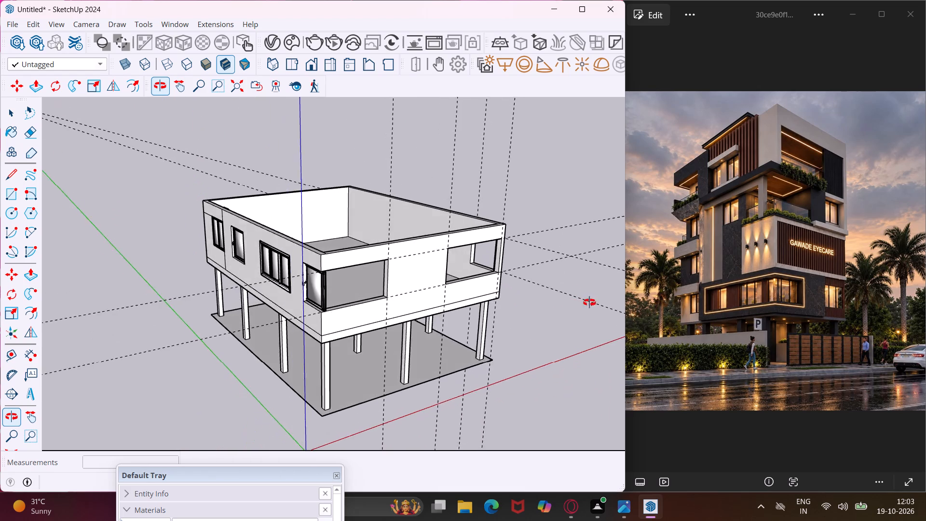
middle_drag(589, 302, 621, 291)
middle_drag(199, 267, 378, 257)
click(196, 271)
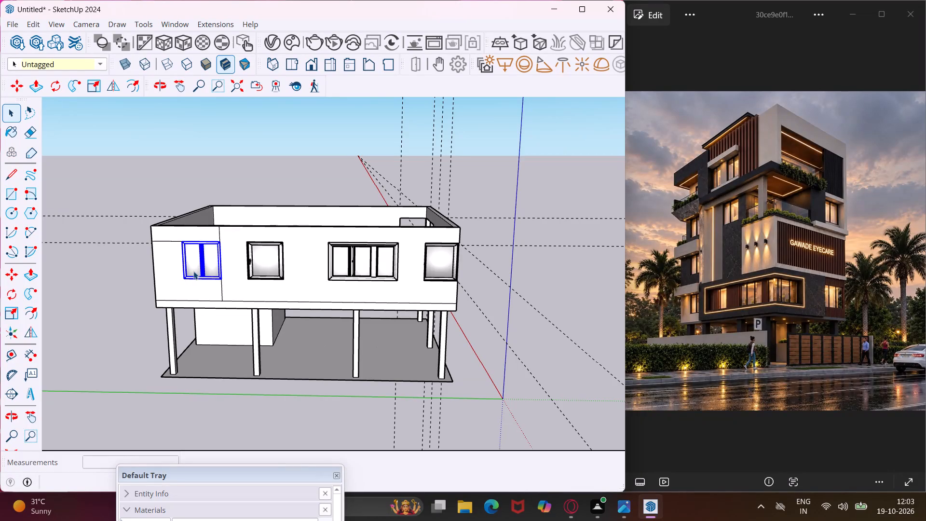
key(m)
click(193, 271)
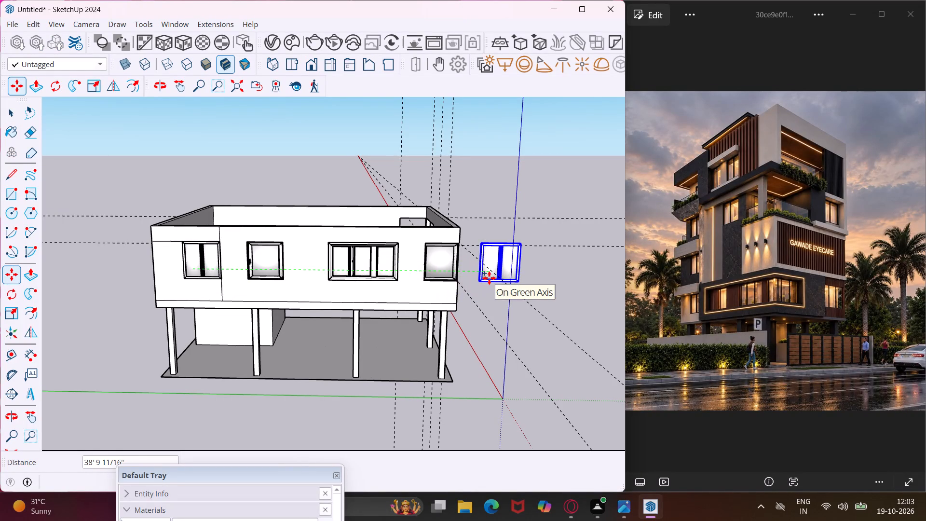
click(489, 278)
middle_drag(489, 278, 249, 328)
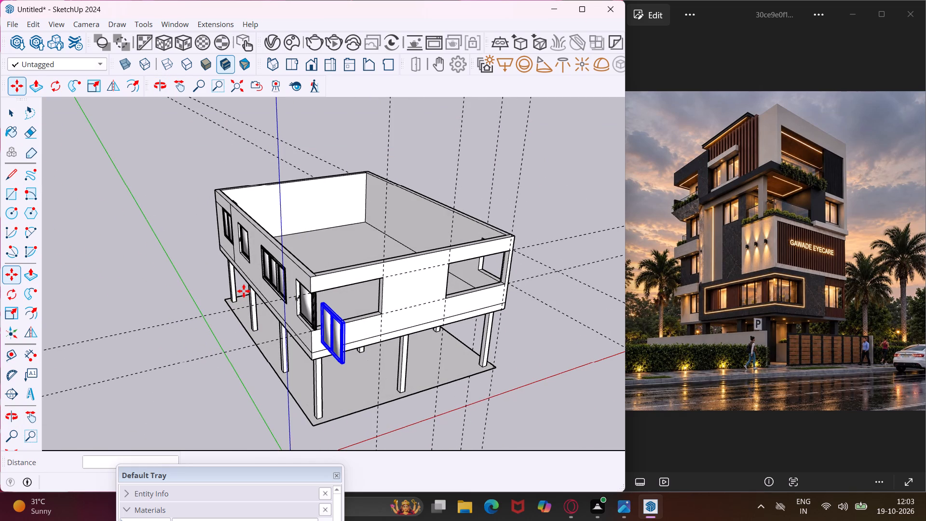
key(Escape)
key(space)
Copy the three-pane window from the windowed side wall to a free spot about 32' 10" away, outside the front wall.
middle_drag(260, 298, 330, 308)
click(301, 293)
key(m)
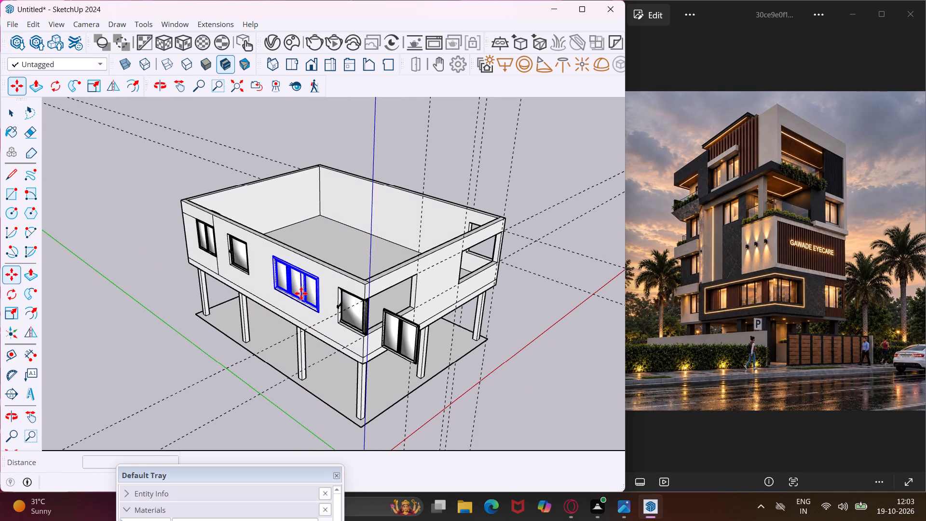
click(301, 293)
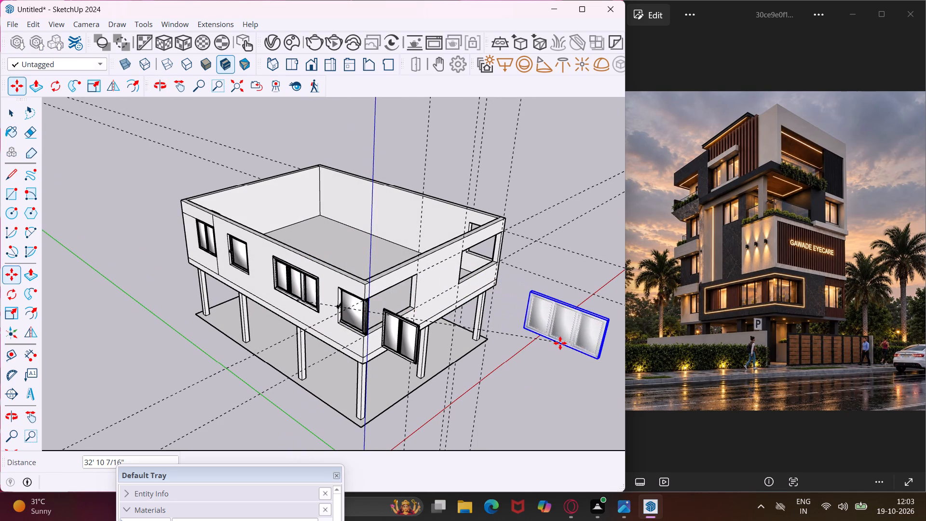
click(560, 343)
key(Escape)
key(space)
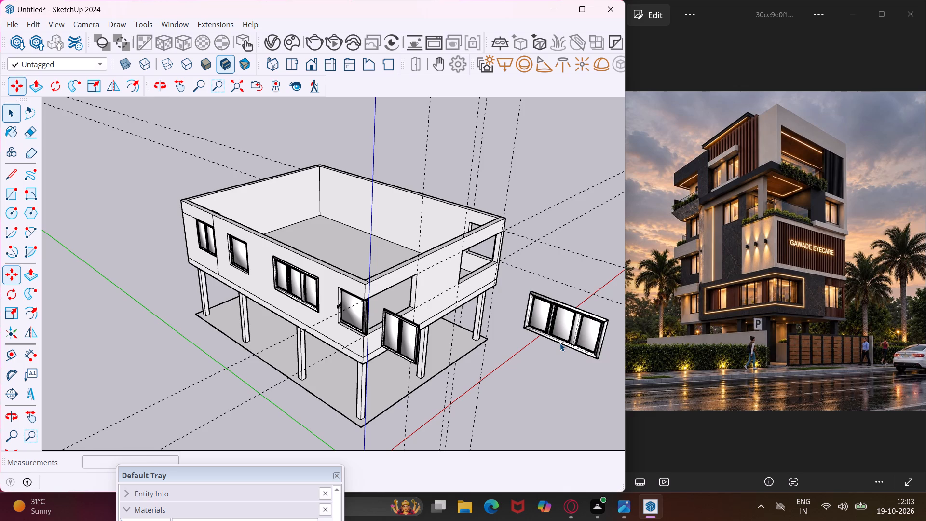
Rotate the copied two-pane window 90° about the vertical axis so it is parallel to the front wall.
middle_drag(560, 343, 474, 334)
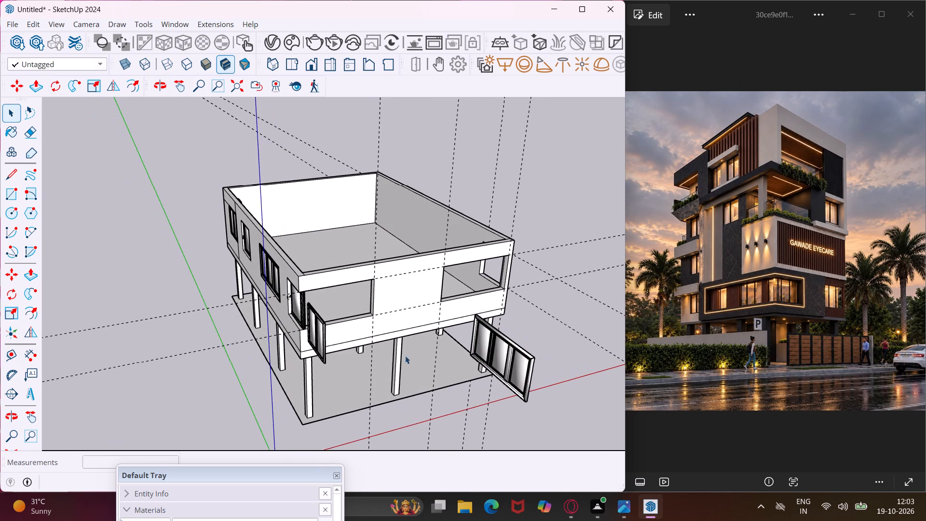
click(317, 337)
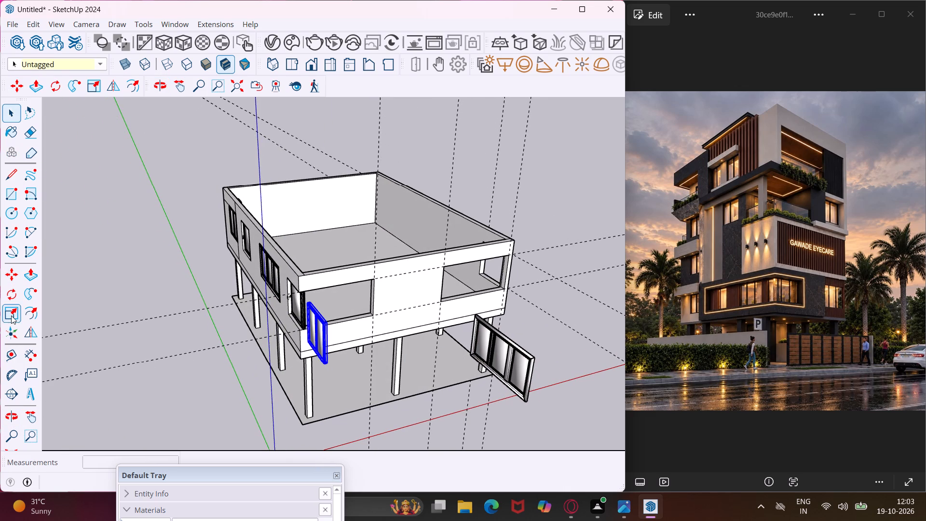
click(14, 294)
scroll(174, 284, down, 7)
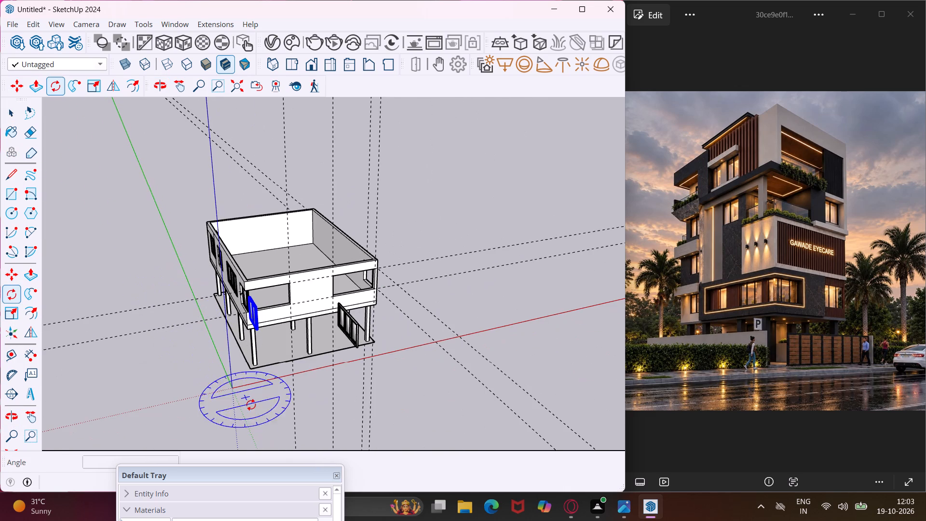
click(256, 409)
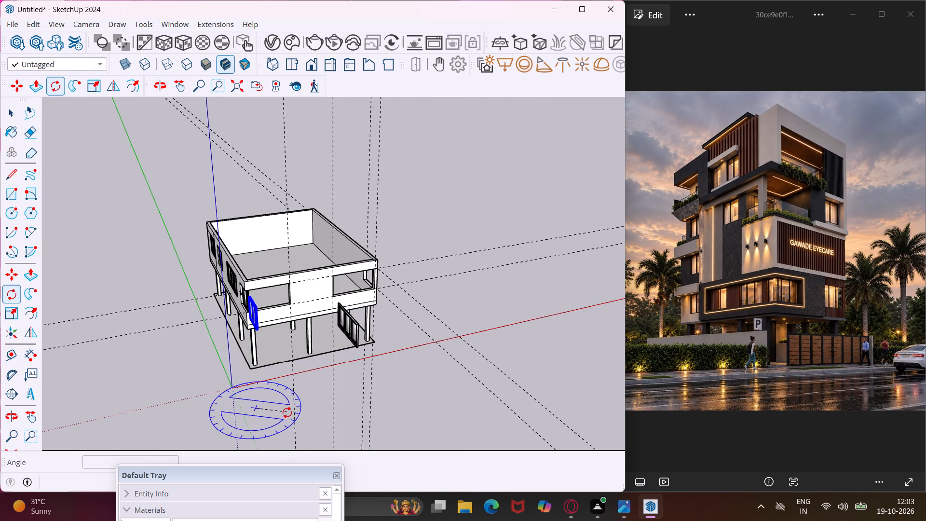
click(285, 404)
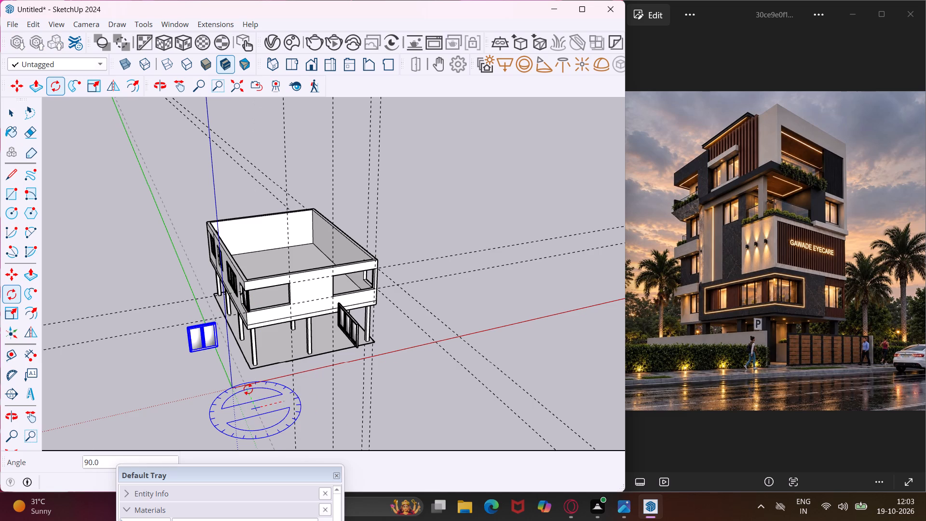
click(248, 389)
Move the rotated two-pane window by its lower corner to the inner lower corner of the front-wall opening nearest the windowed side wall.
key(m)
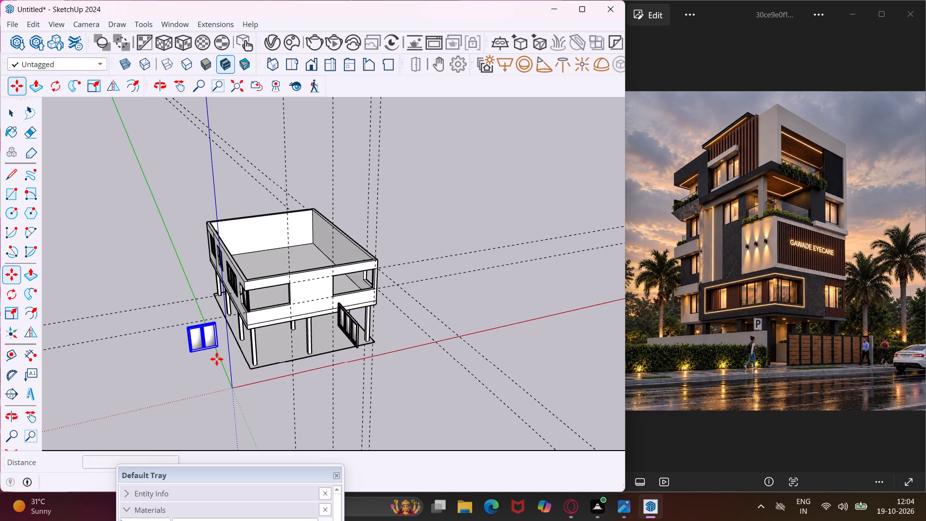
scroll(218, 344, up, 15)
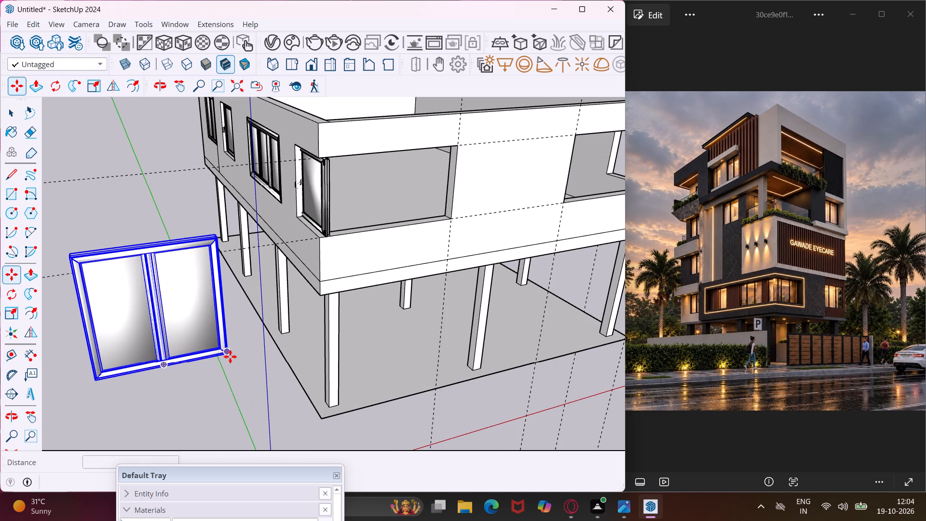
click(229, 353)
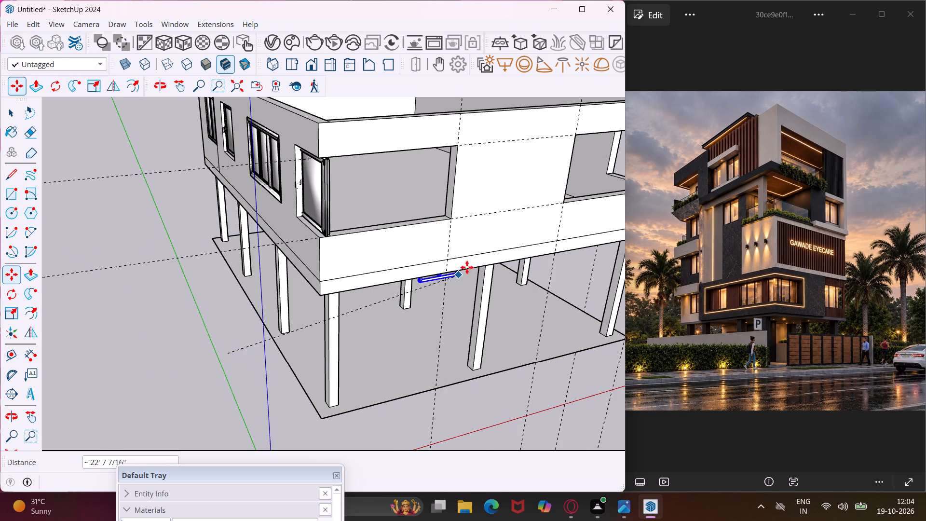
scroll(449, 223, up, 7)
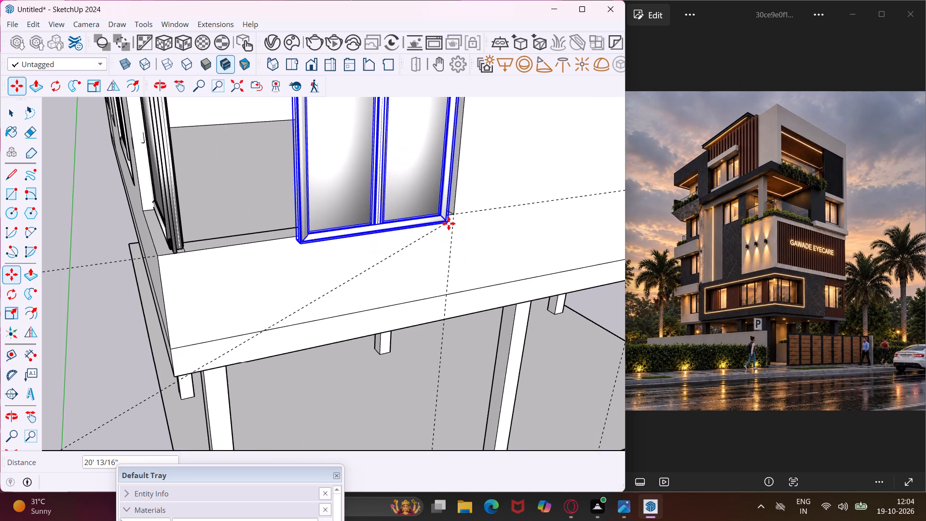
click(454, 216)
Scale the two-pane window along the red axis by about 1.83 to span the opening up to the corner window.
scroll(398, 242, down, 3)
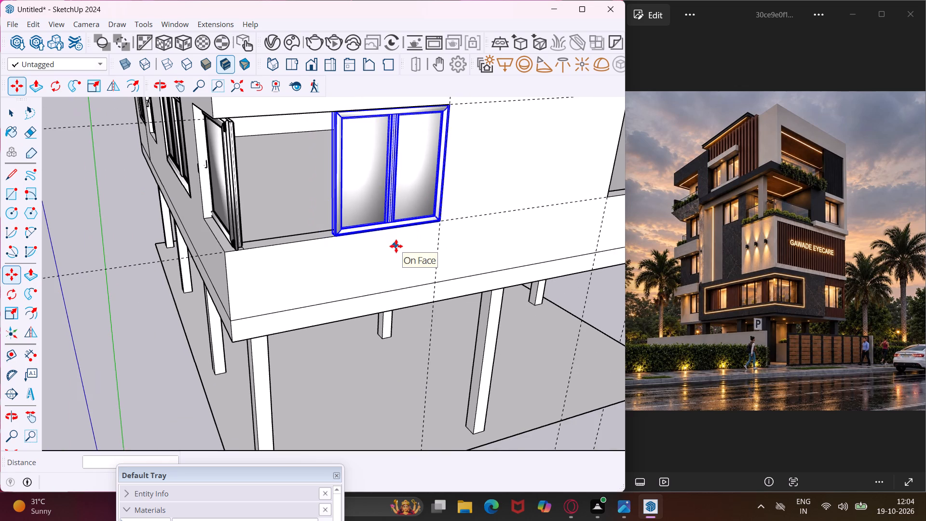
click(10, 311)
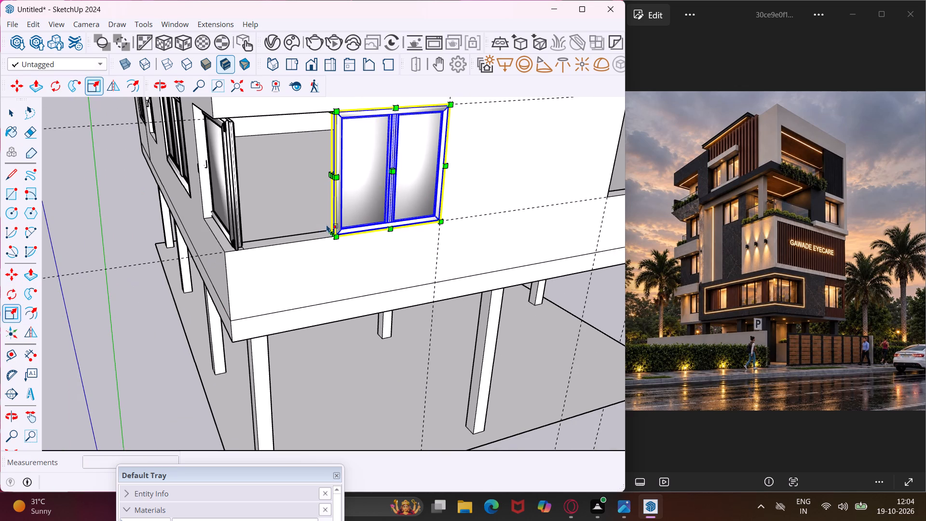
middle_drag(327, 224, 465, 230)
scroll(552, 167, up, 2)
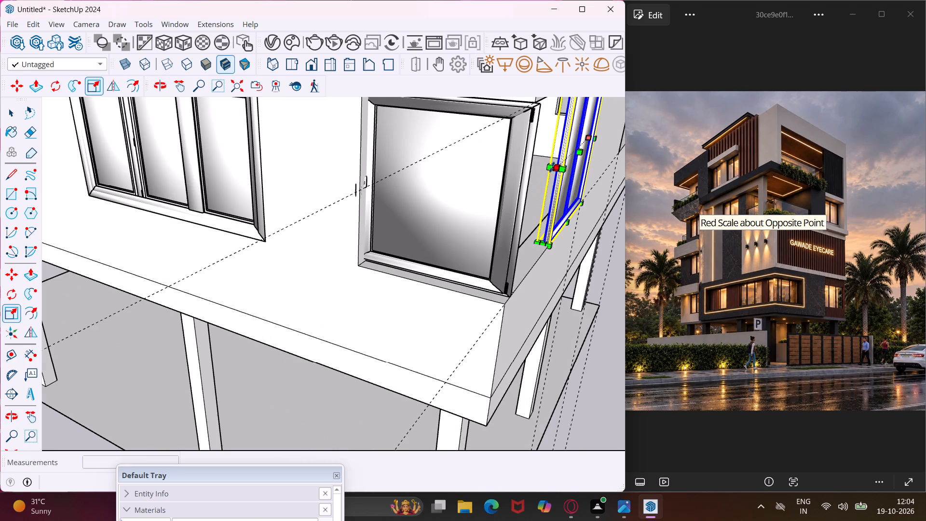
click(554, 168)
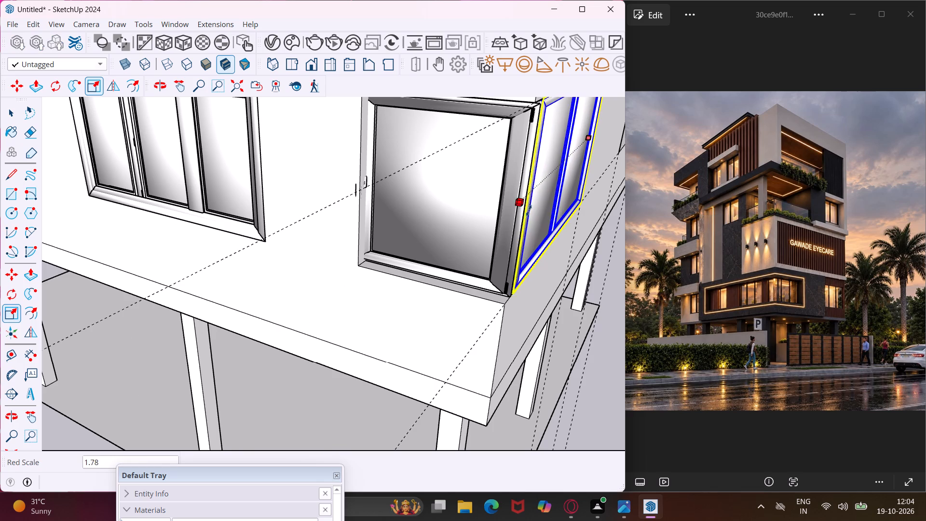
middle_drag(517, 215, 334, 257)
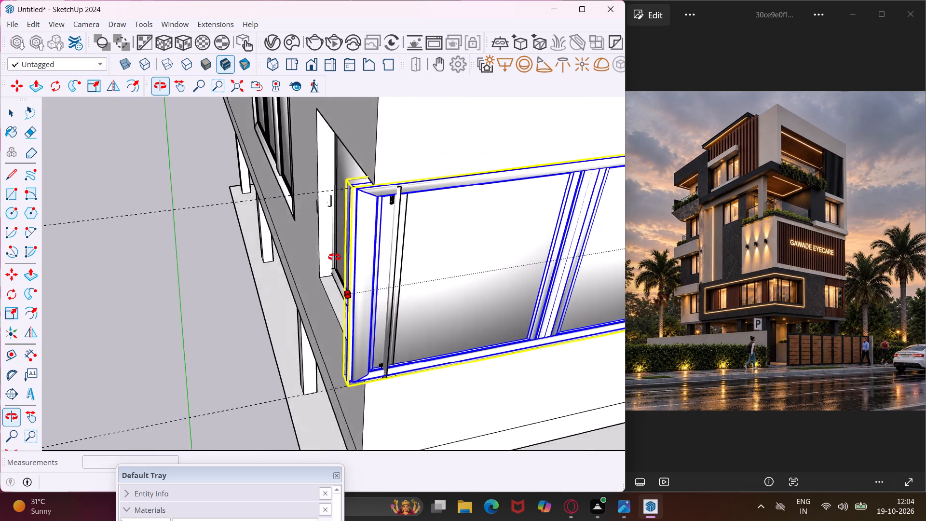
middle_drag(334, 257, 333, 257)
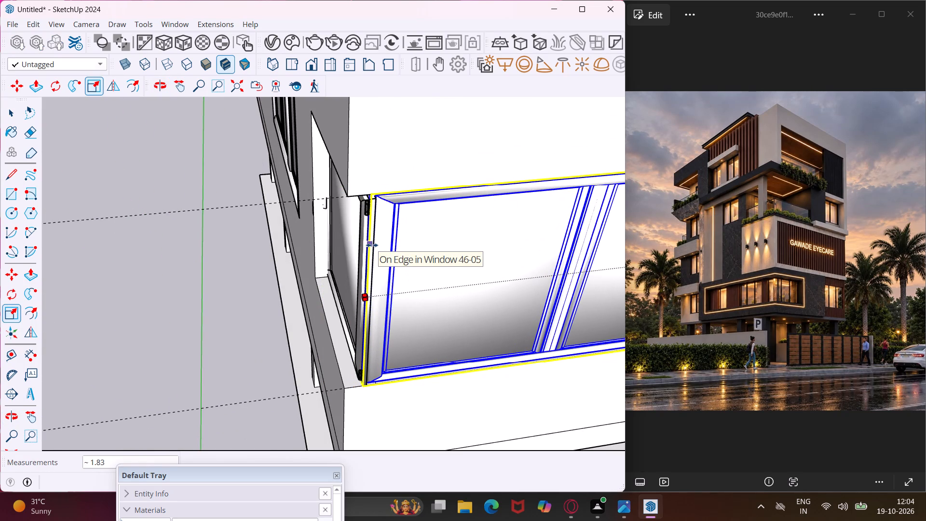
click(372, 245)
middle_drag(356, 271, 429, 247)
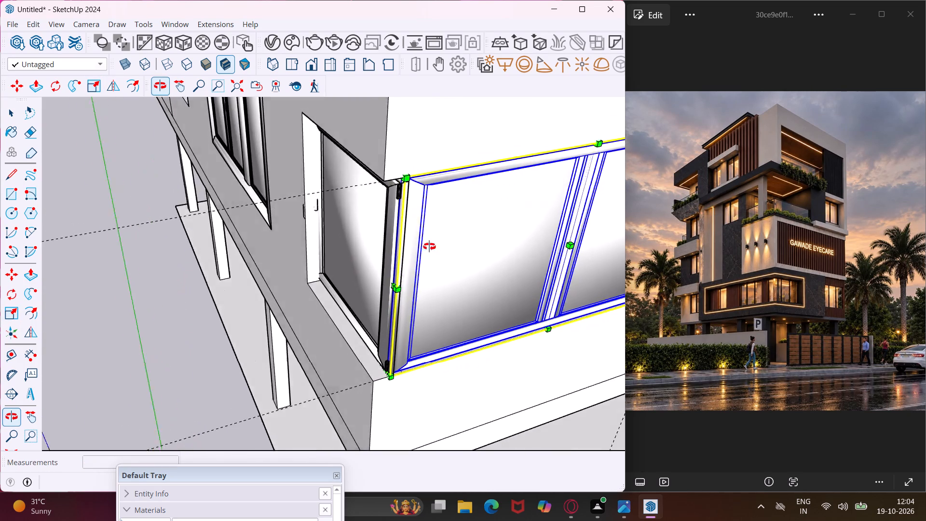
middle_drag(429, 247, 500, 205)
scroll(470, 269, down, 1)
key(Escape)
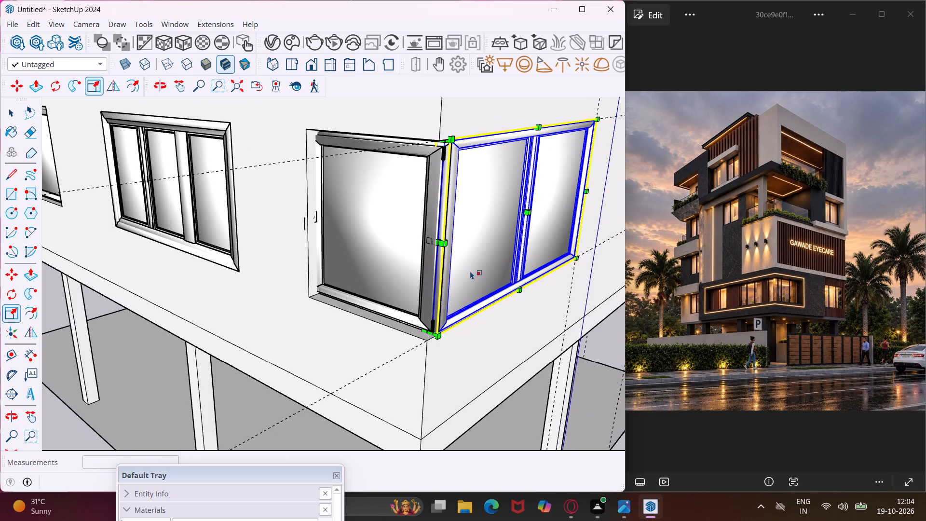
key(space)
Rotate the copied three-pane window 90° about the vertical axis so it is parallel to the front wall.
middle_drag(470, 271, 247, 308)
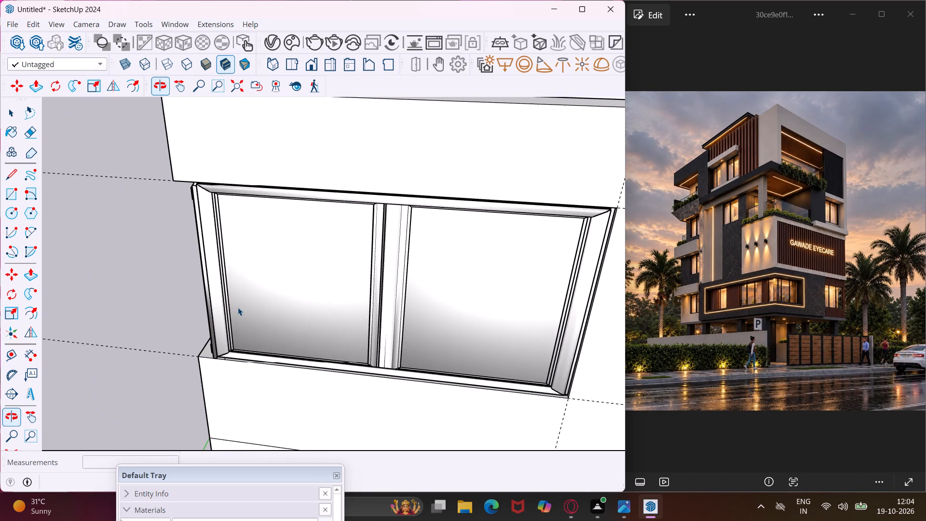
scroll(233, 306, down, 20)
scroll(233, 306, down, 2)
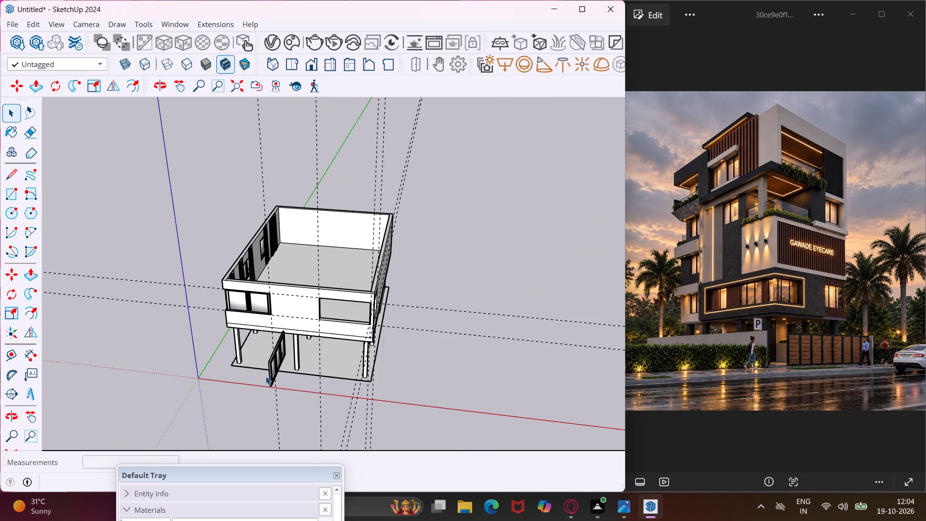
middle_drag(266, 376, 484, 315)
click(480, 307)
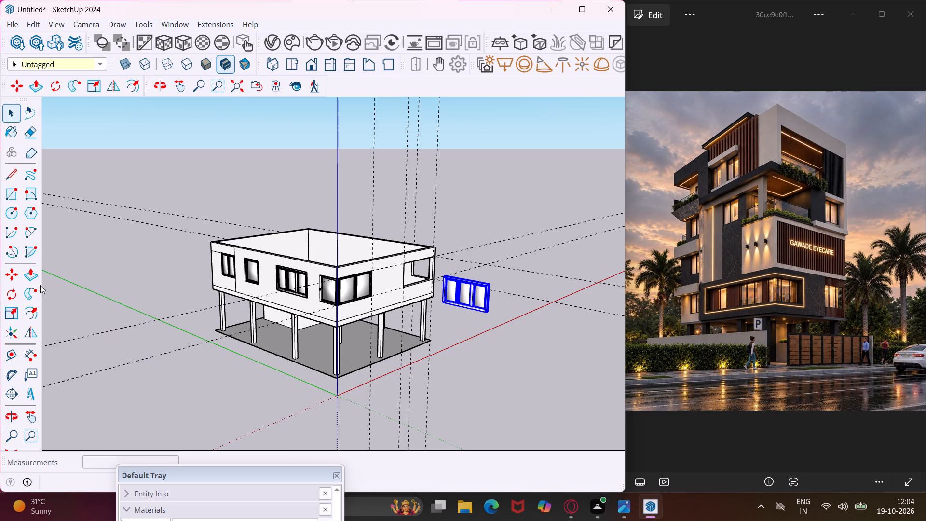
click(15, 290)
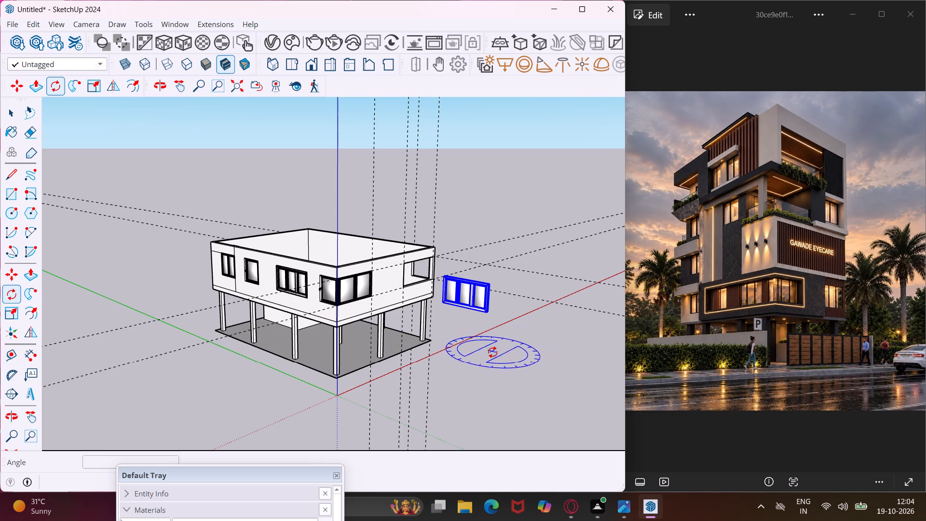
click(488, 356)
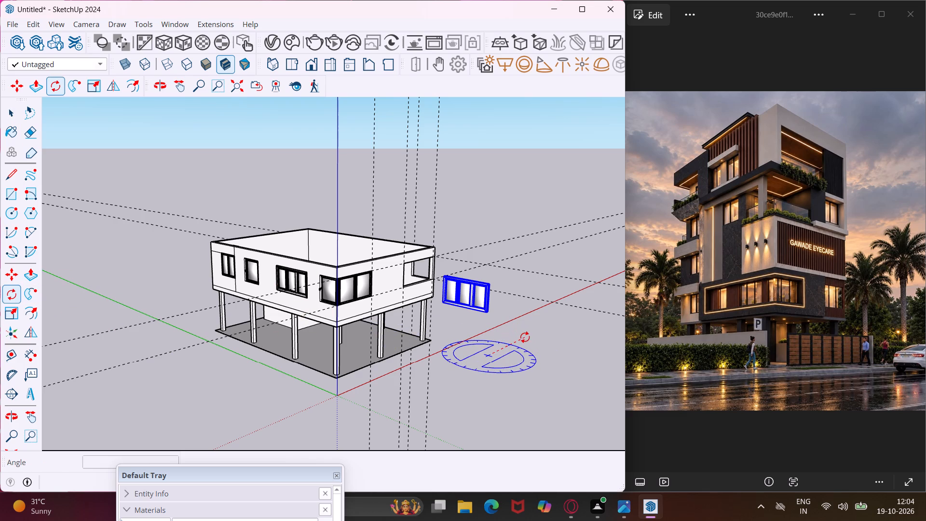
click(526, 337)
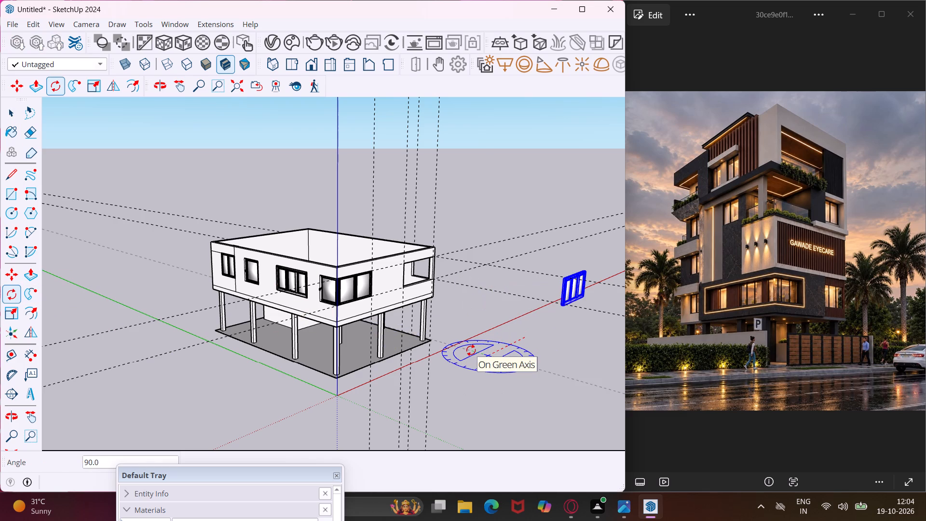
click(471, 350)
Move the rotated three-pane window by its lower corner to the matching lower corner of the empty front-wall opening.
key(m)
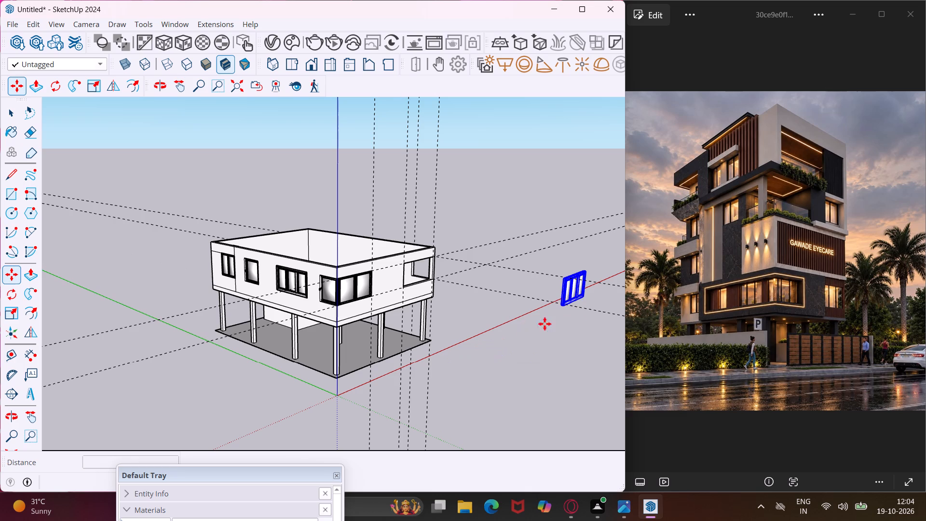
scroll(574, 304, up, 15)
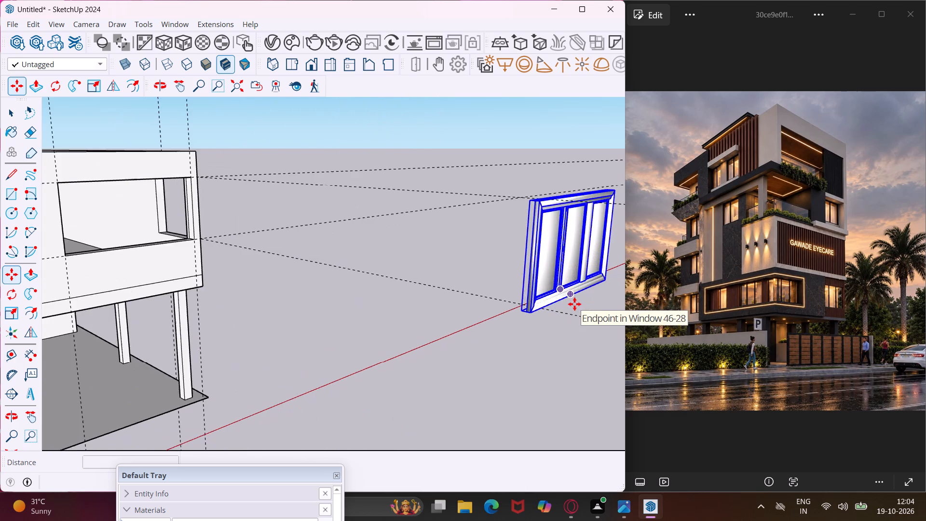
scroll(574, 304, up, 4)
click(479, 324)
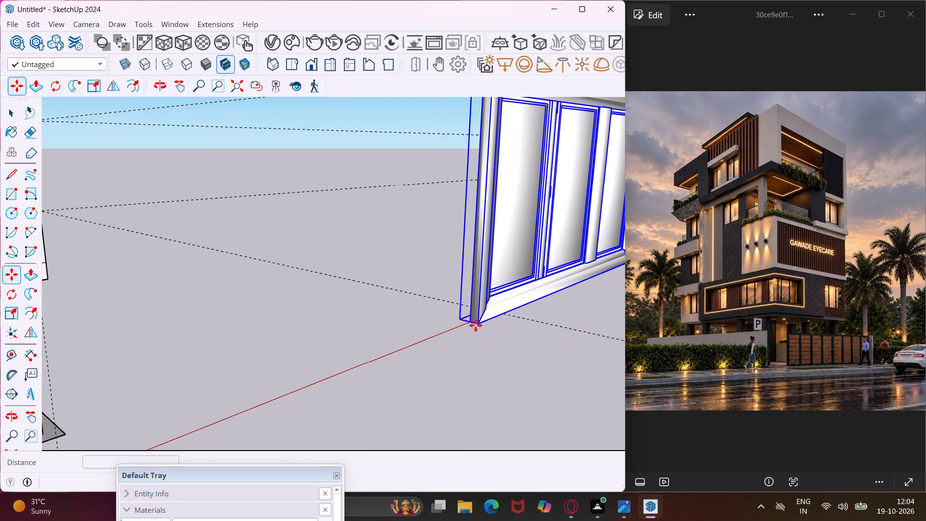
scroll(474, 326, down, 11)
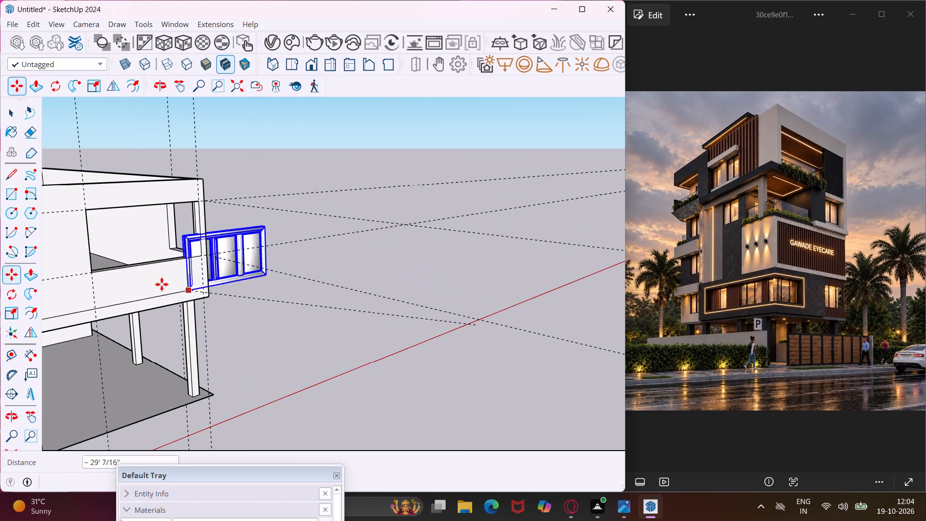
click(90, 269)
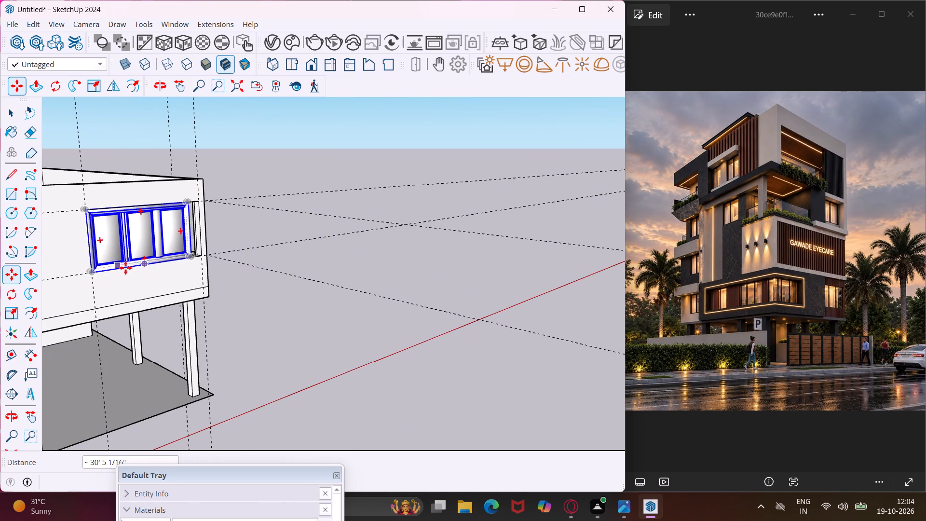
Scale the three-pane window along the red axis by about 1.12 to span the full width of its front-wall opening.
middle_drag(137, 265, 10, 345)
click(12, 306)
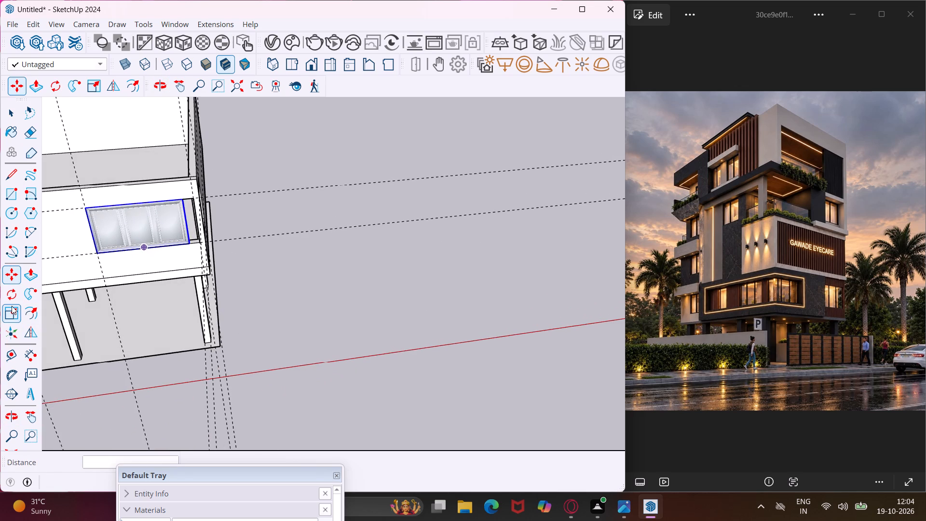
scroll(189, 219, up, 10)
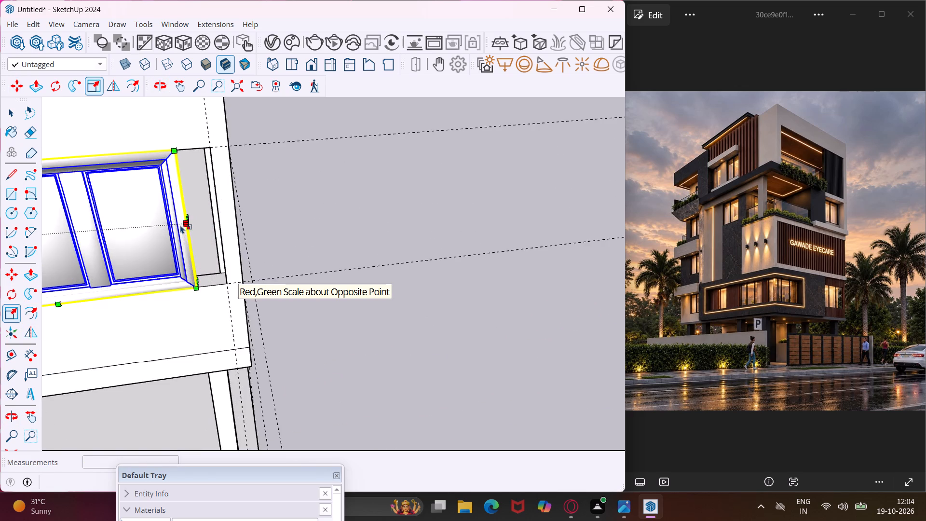
scroll(180, 225, up, 5)
click(193, 216)
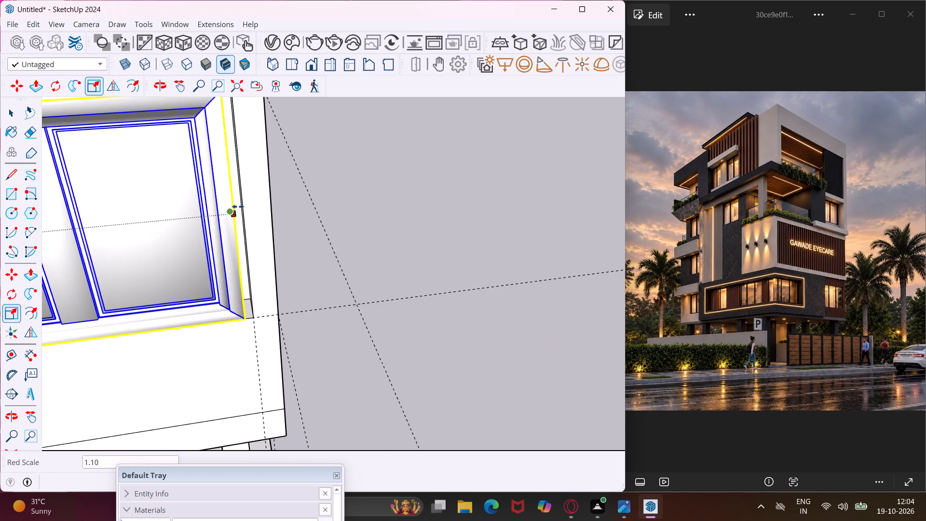
click(241, 205)
key(Escape)
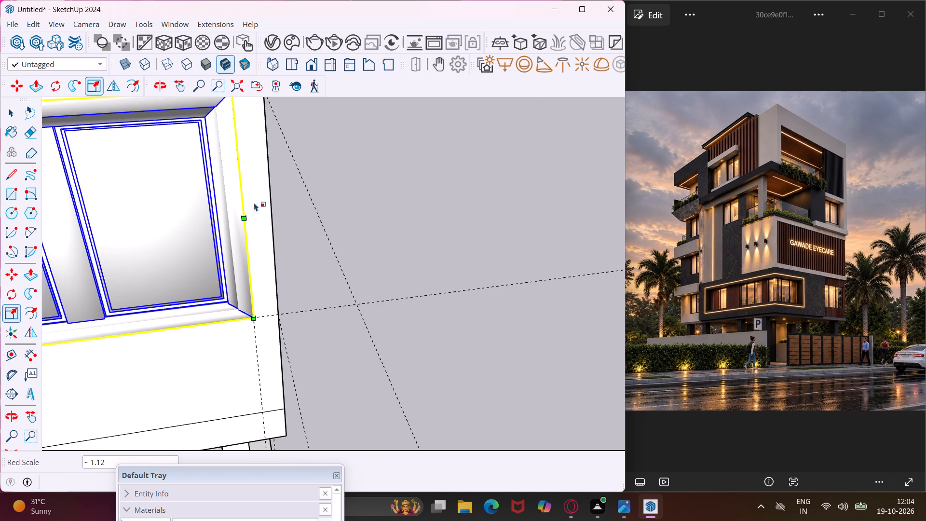
key(space)
Copy the single-pane window at the front corner of the windowed side wall 30' across to the opposite side wall.
scroll(259, 201, down, 19)
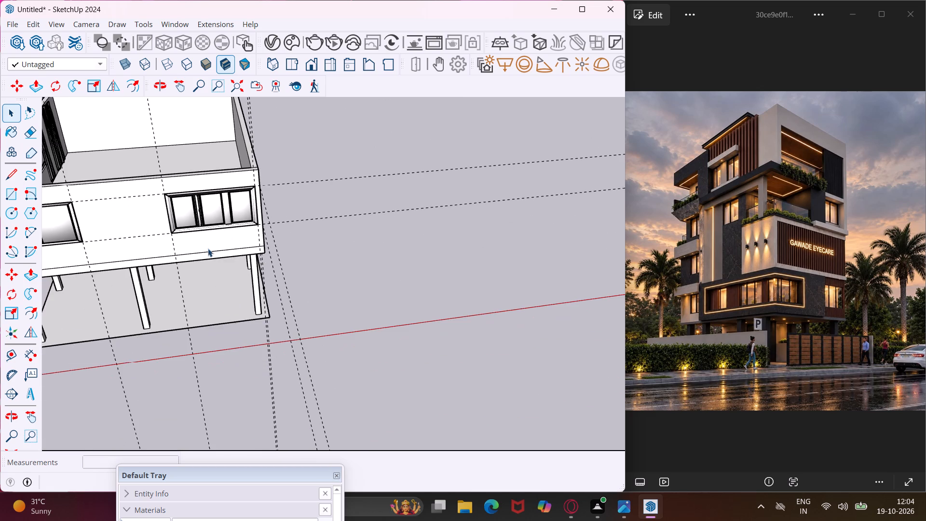
middle_drag(208, 248, 457, 185)
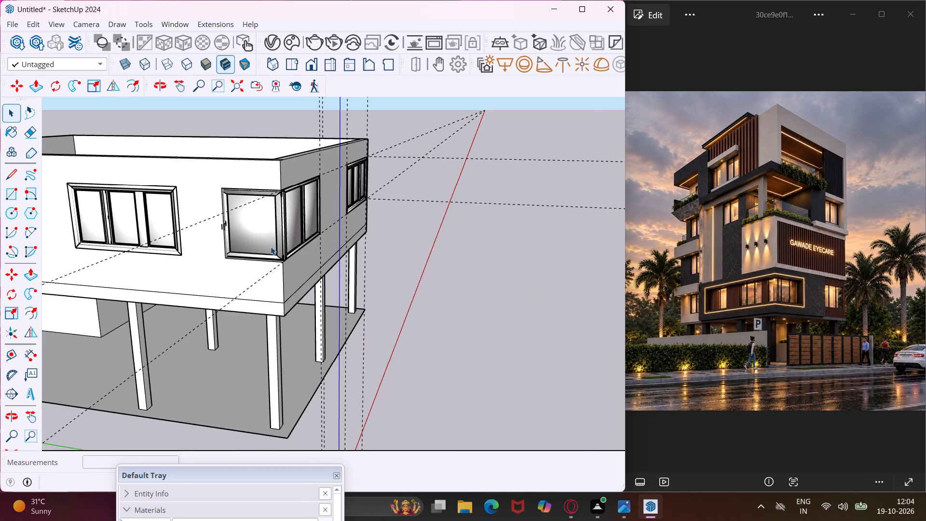
click(266, 242)
key(m)
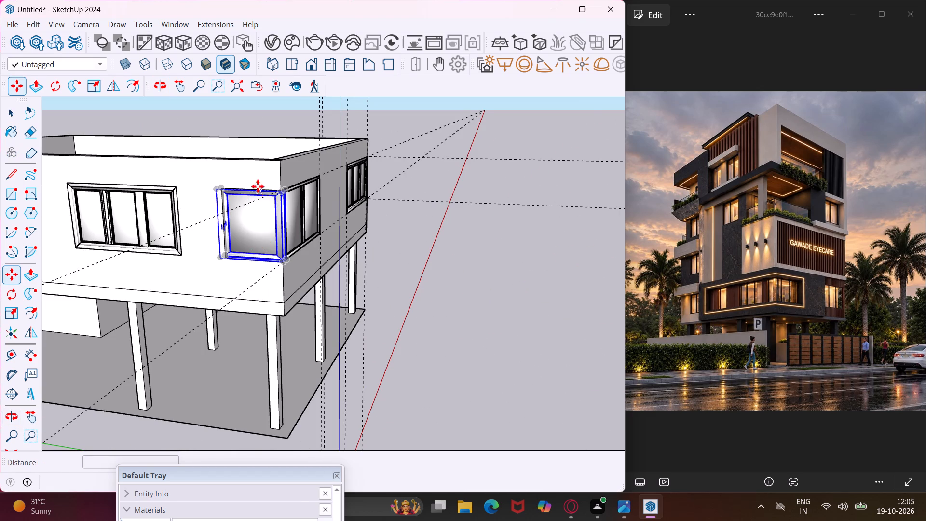
click(257, 185)
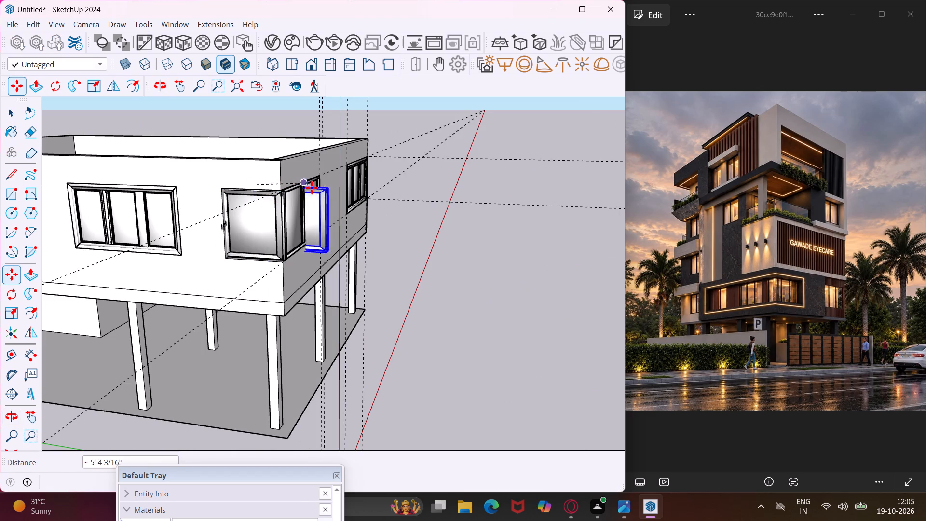
middle_drag(411, 165, 124, 272)
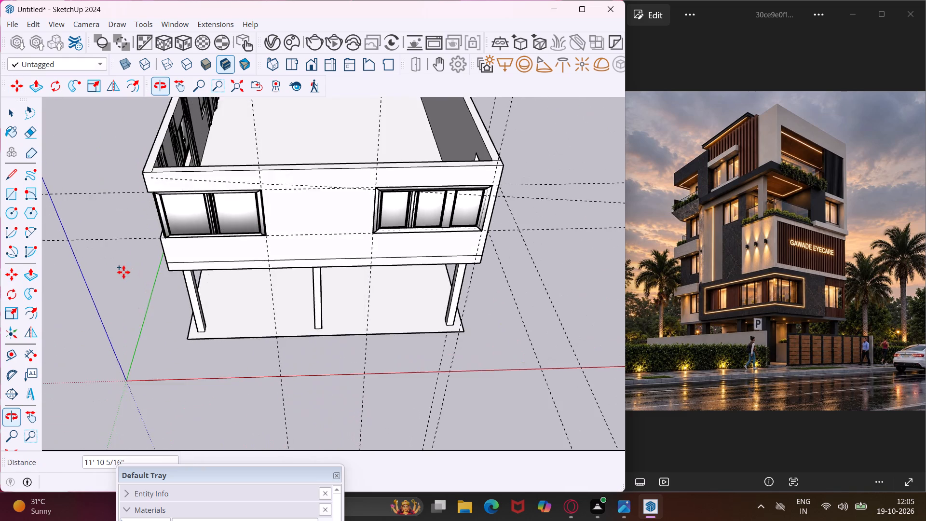
scroll(123, 272, down, 4)
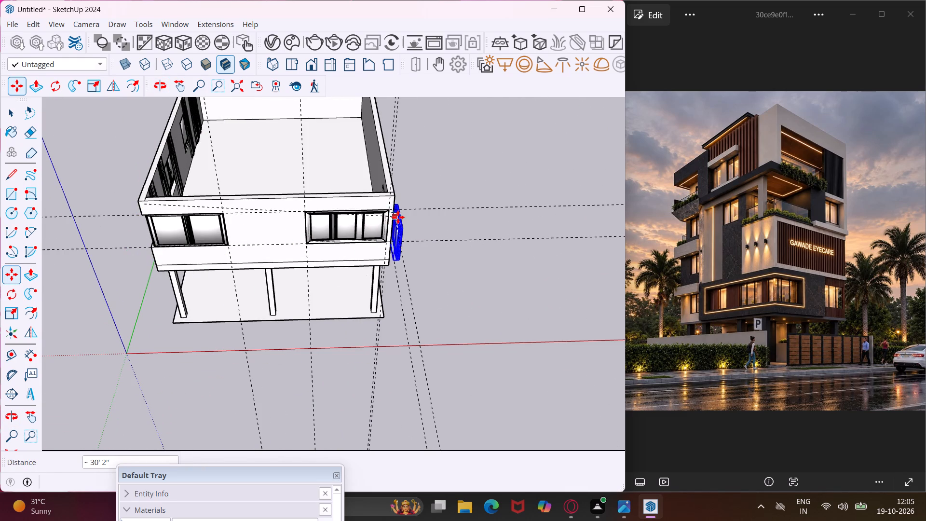
middle_drag(395, 217, 222, 247)
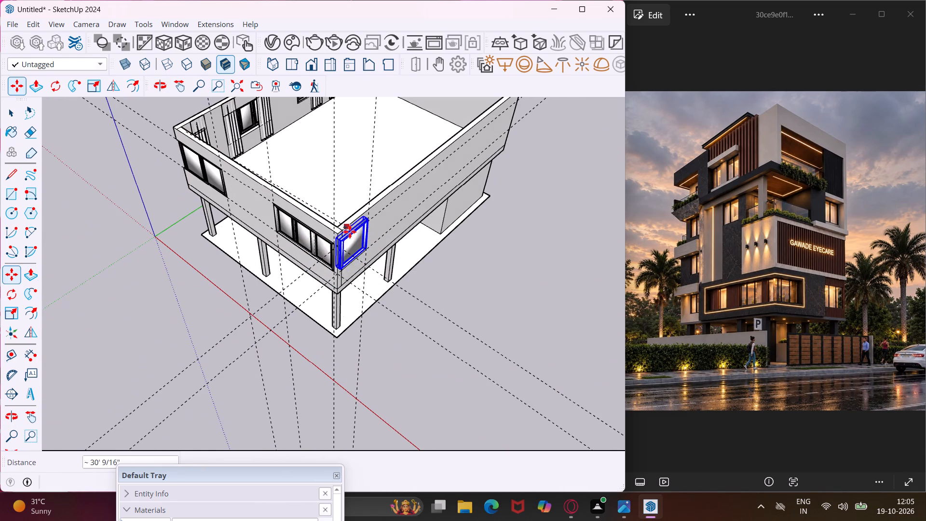
scroll(343, 238, up, 4)
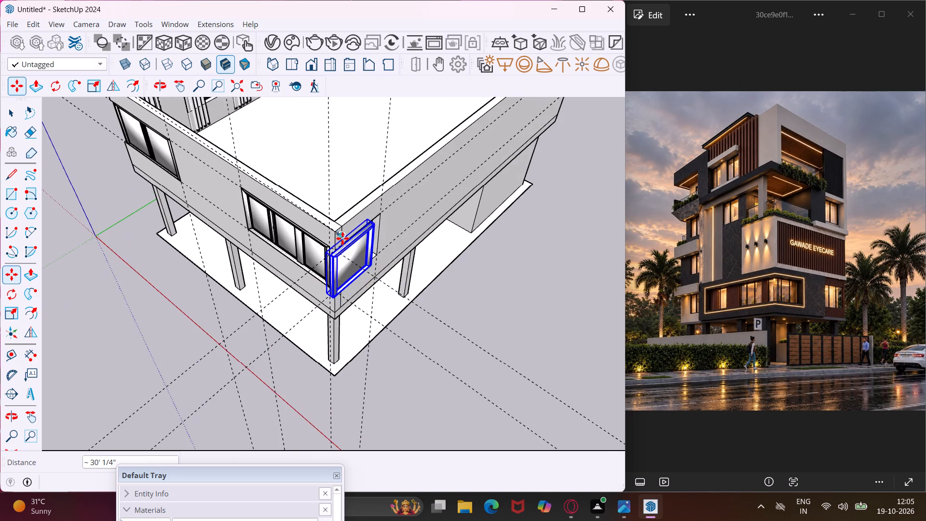
scroll(342, 238, up, 3)
click(351, 240)
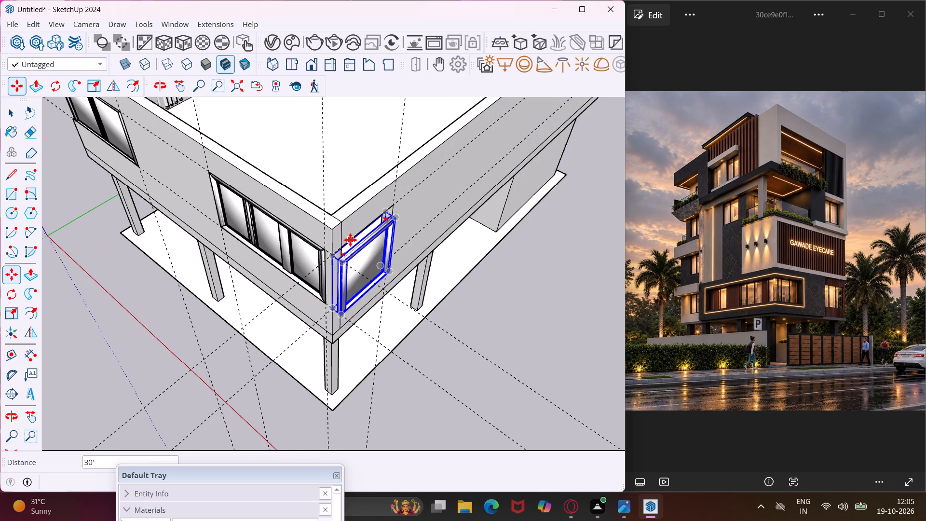
Move the copied single-pane window by its lower corner to the side-wall opening's lower corner farthest from the front wall.
middle_drag(340, 240, 160, 269)
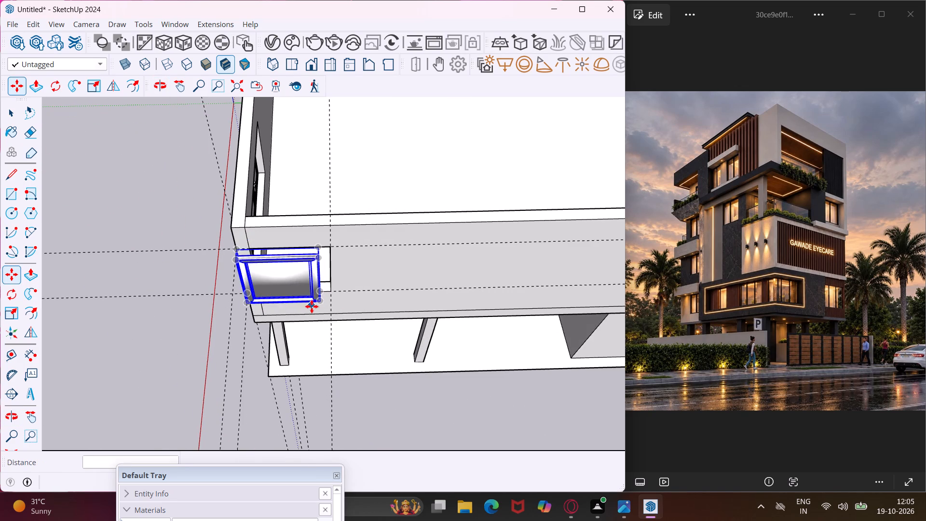
scroll(316, 305, up, 13)
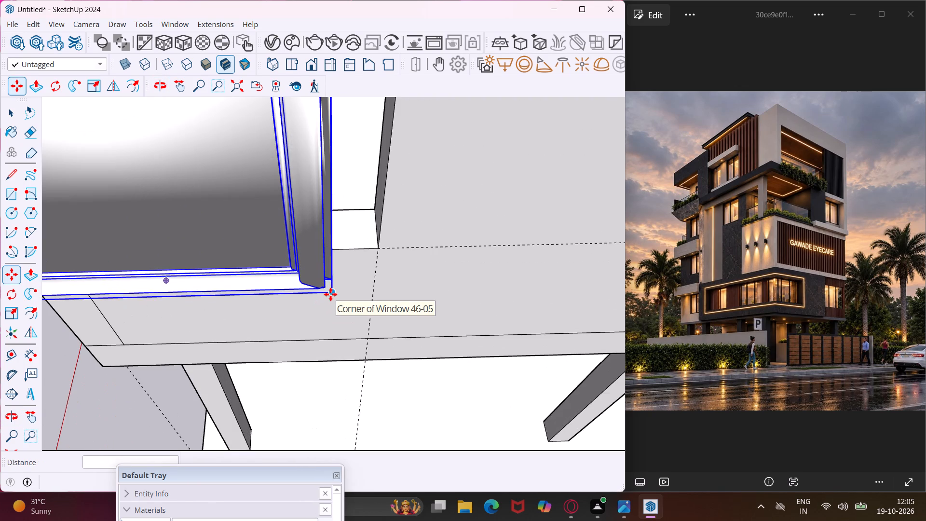
click(331, 292)
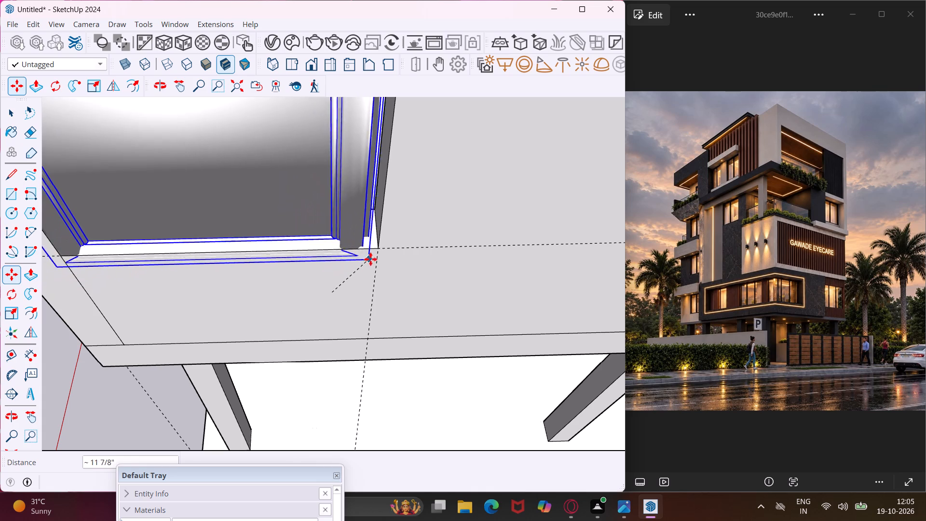
click(381, 250)
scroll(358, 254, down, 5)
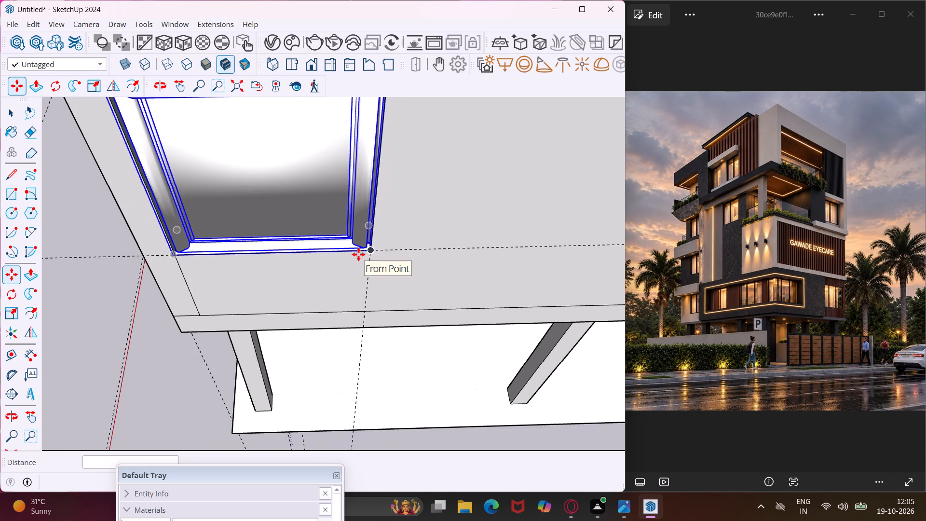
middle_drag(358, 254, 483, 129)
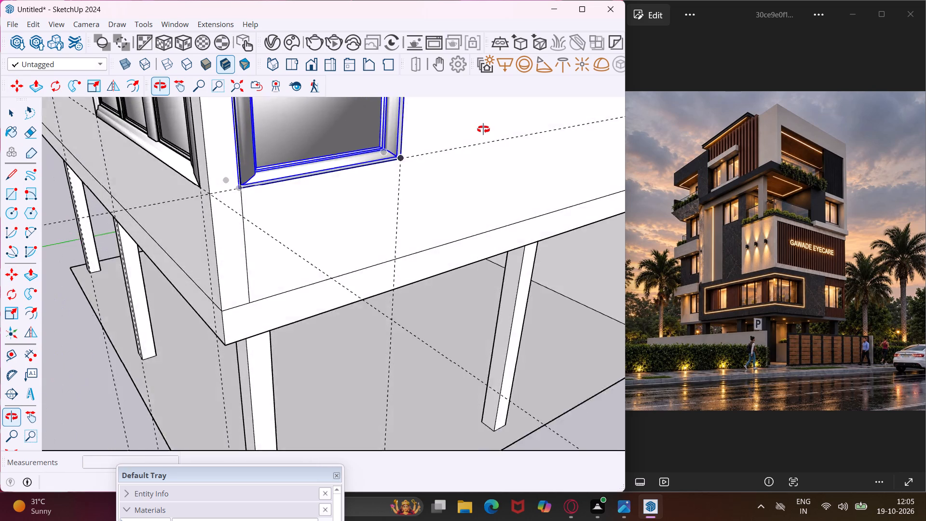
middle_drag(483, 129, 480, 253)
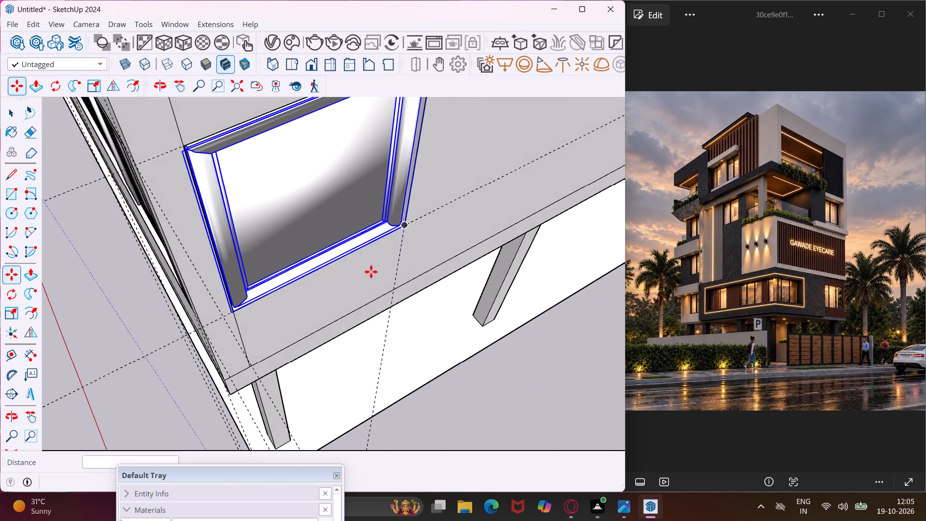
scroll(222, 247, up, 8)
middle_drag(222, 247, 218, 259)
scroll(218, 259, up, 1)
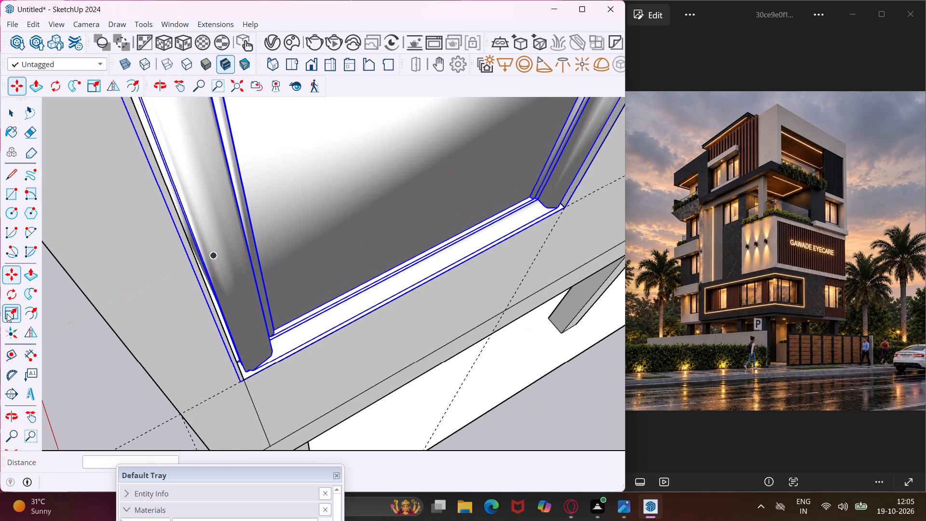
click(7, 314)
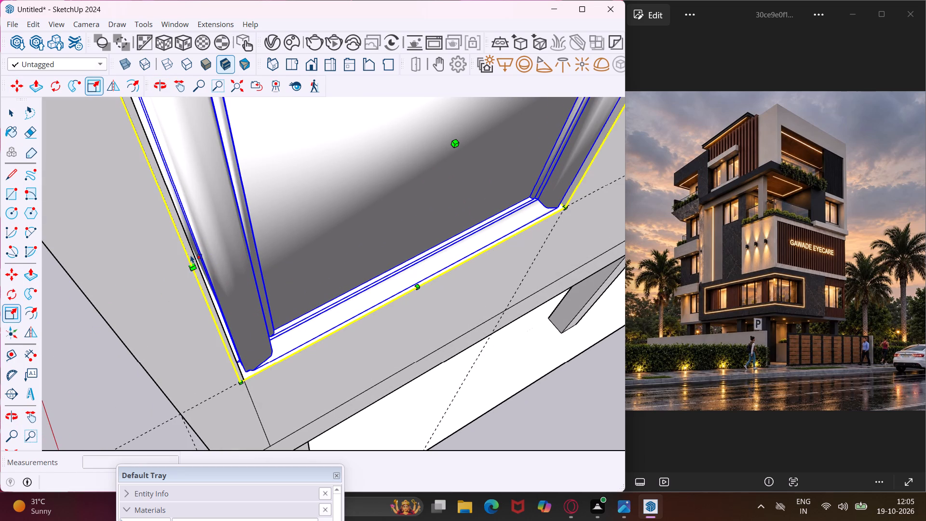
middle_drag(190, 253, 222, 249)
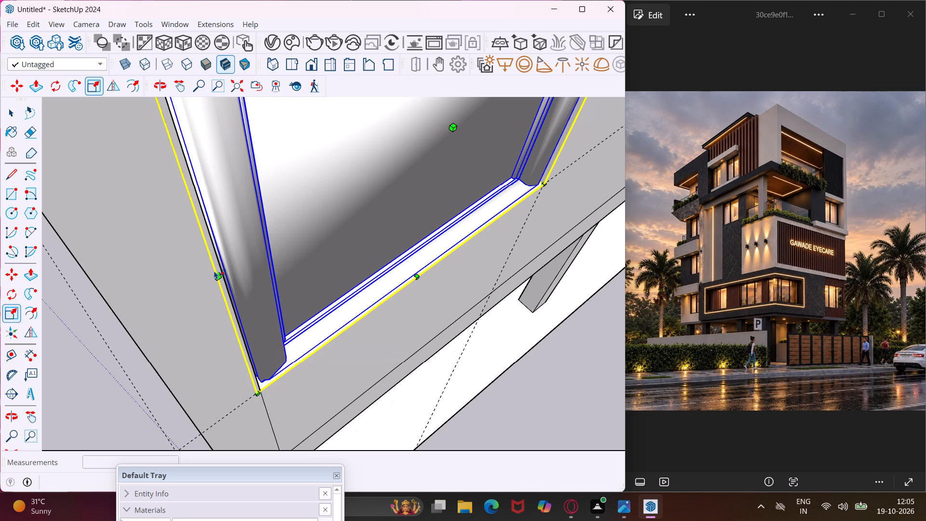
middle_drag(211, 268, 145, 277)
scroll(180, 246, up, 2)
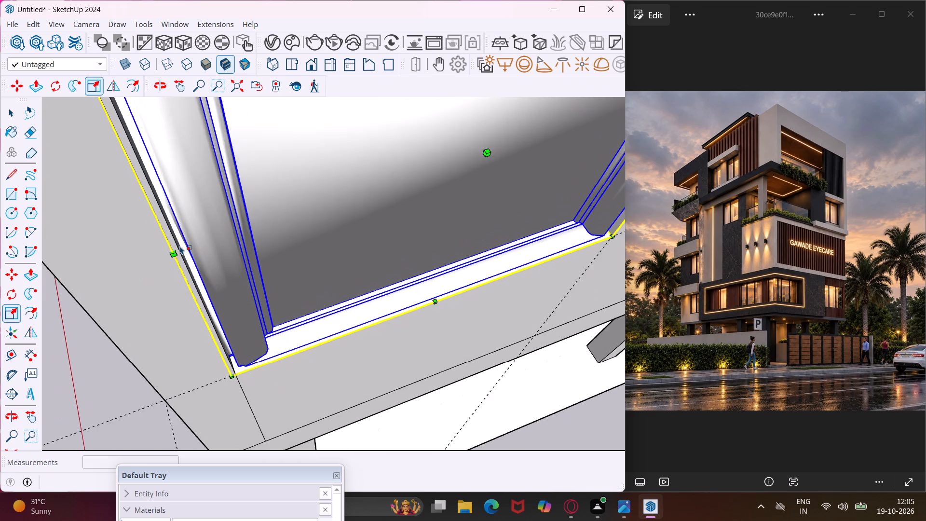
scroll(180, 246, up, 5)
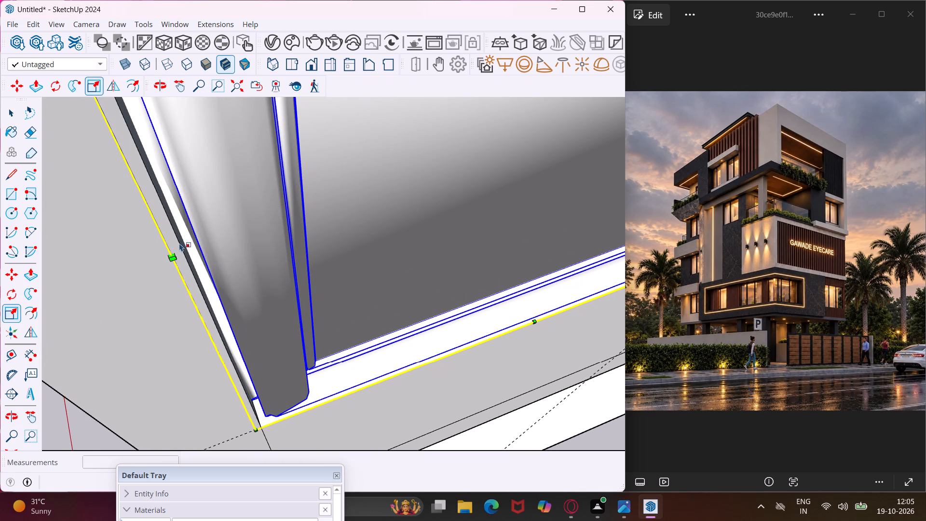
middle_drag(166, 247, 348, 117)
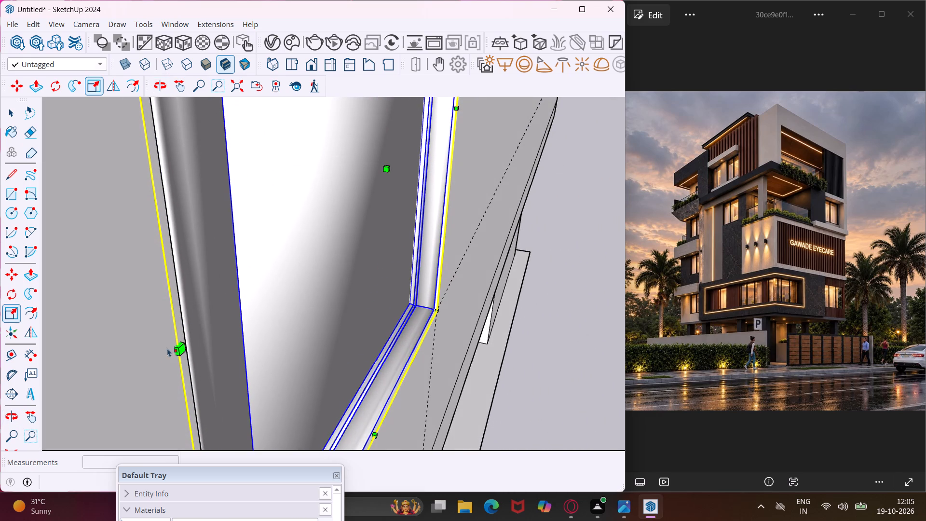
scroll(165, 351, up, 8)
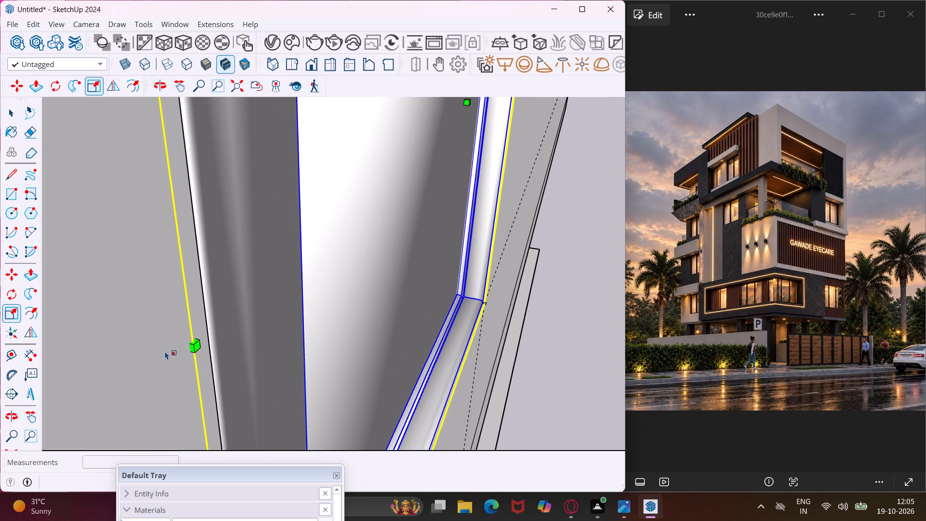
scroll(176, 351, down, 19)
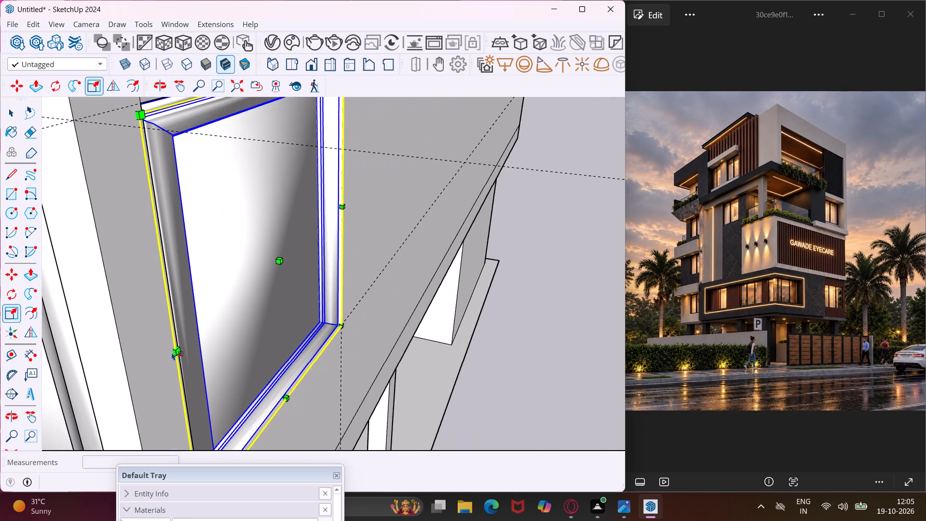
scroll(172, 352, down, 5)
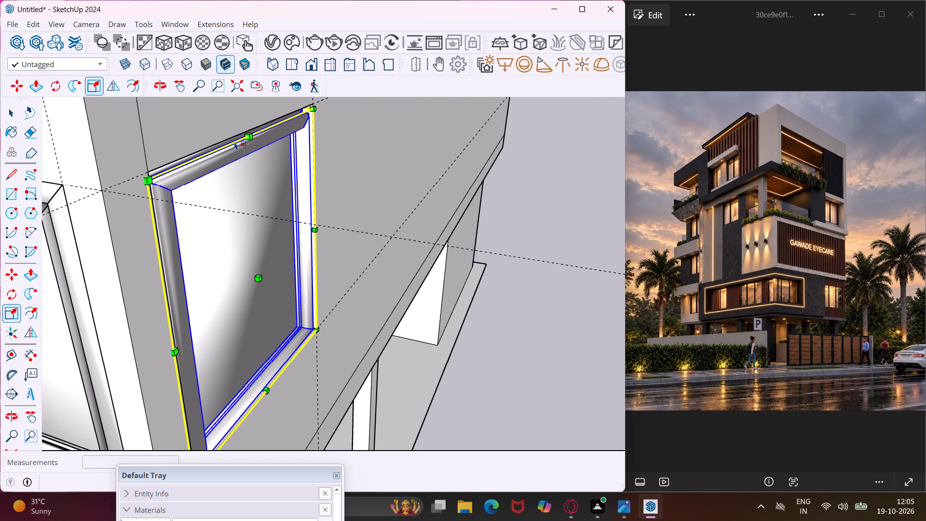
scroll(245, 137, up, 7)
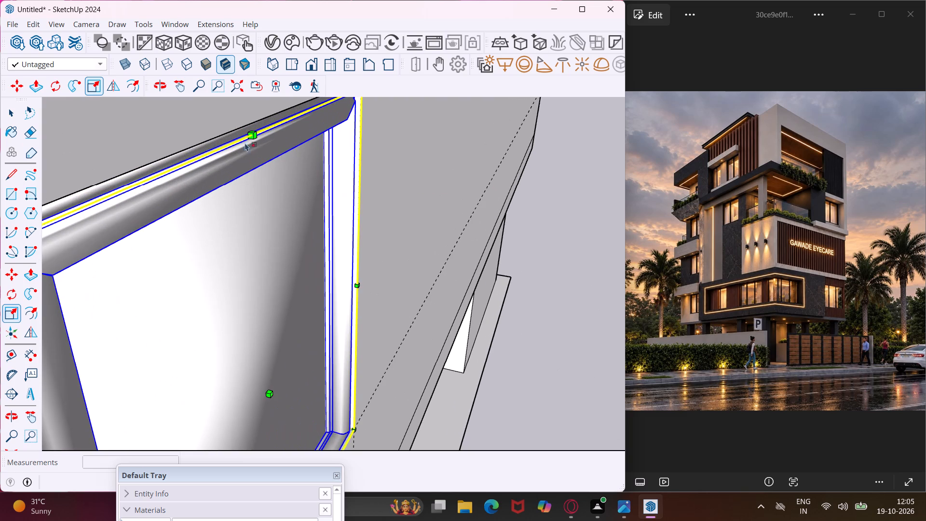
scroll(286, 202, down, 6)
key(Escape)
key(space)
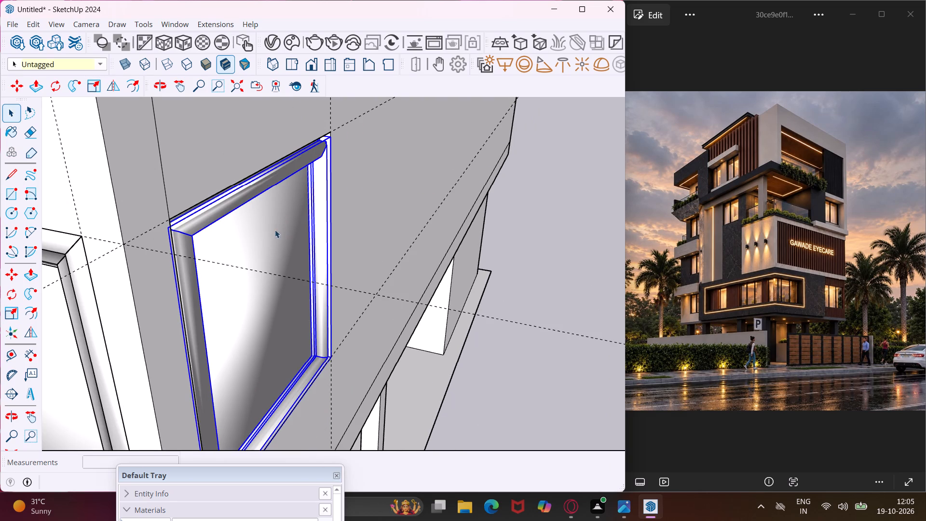
Move the copied single-pane window 2 13/16" outward from the side wall along the red axis.
scroll(228, 304, down, 1)
middle_drag(231, 304, 280, 223)
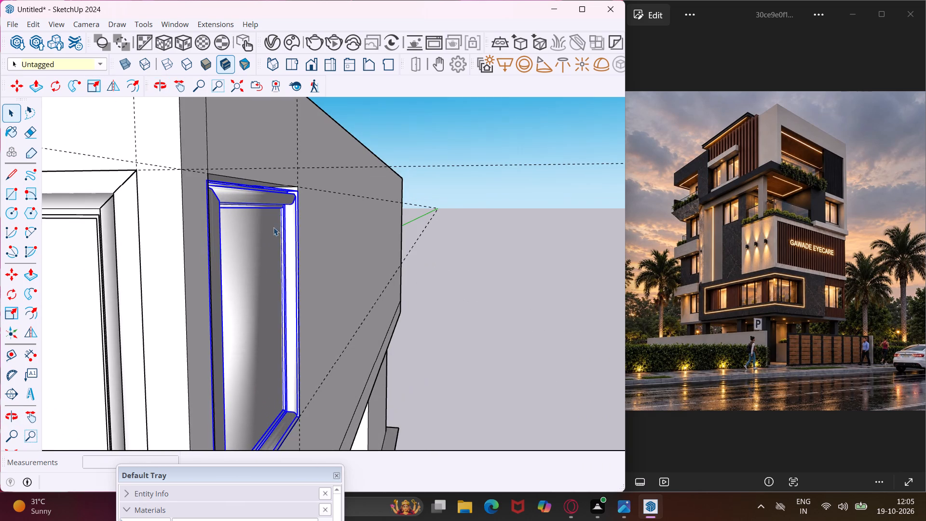
scroll(260, 234, down, 3)
key(m)
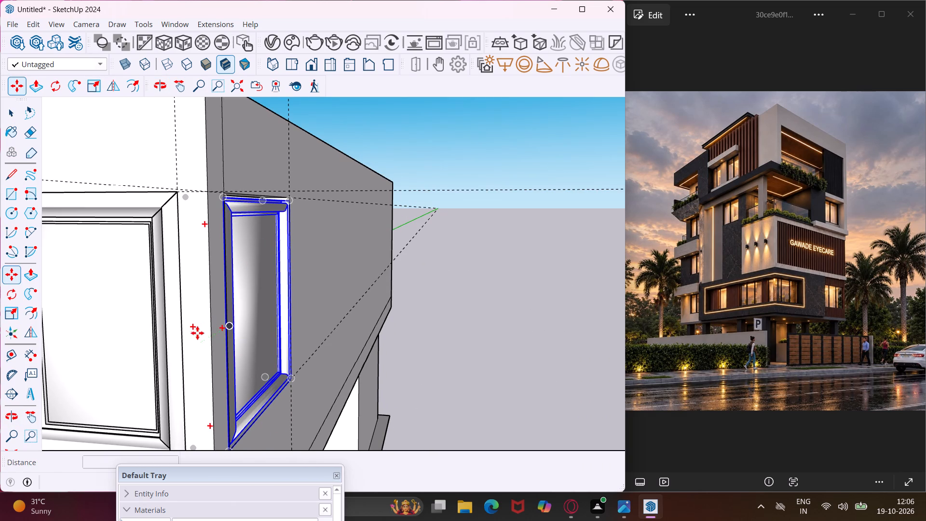
scroll(206, 338, up, 4)
click(199, 343)
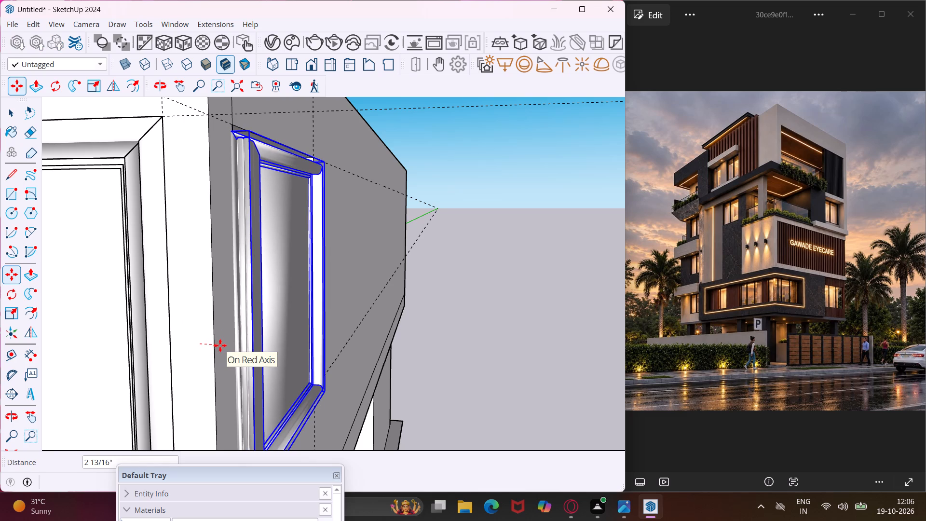
click(220, 345)
key(Escape)
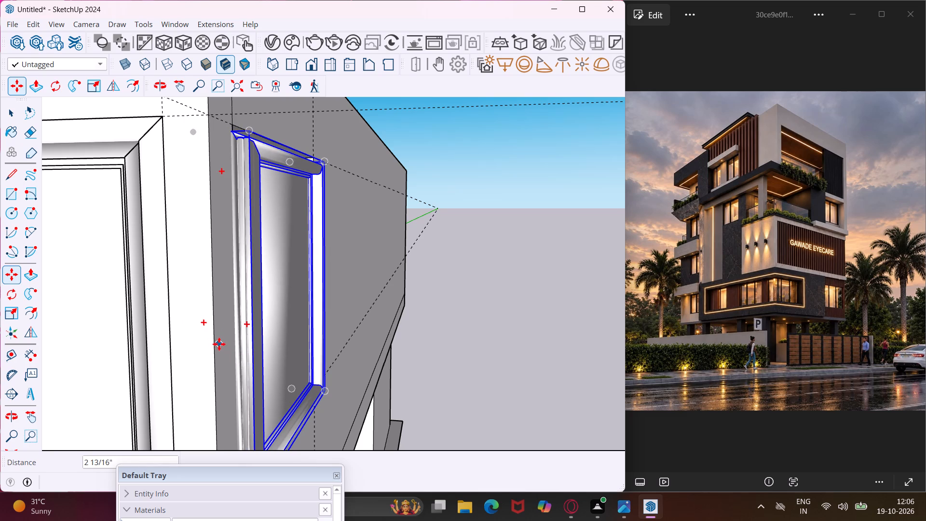
key(space)
Scale the single-pane window's width along its red axis by about 1.04, extending it toward the front corner.
click(249, 336)
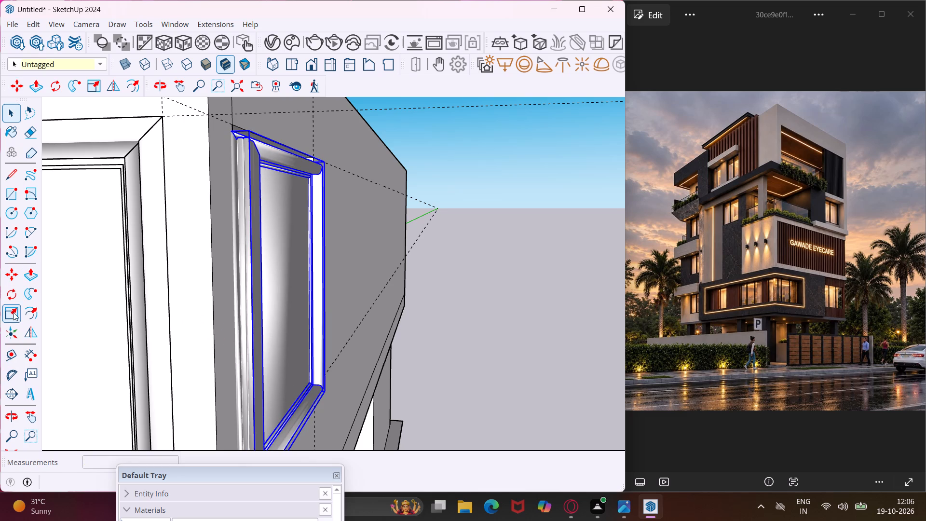
click(13, 312)
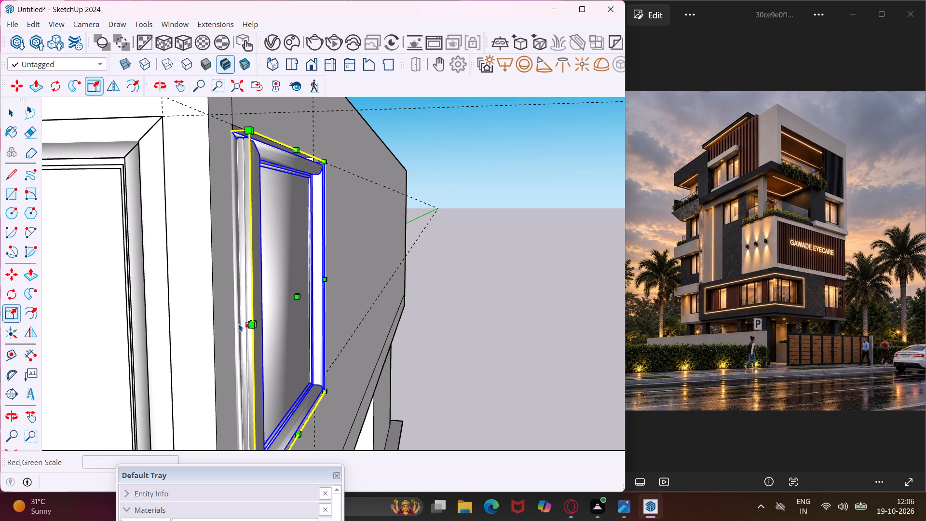
middle_drag(229, 325, 215, 330)
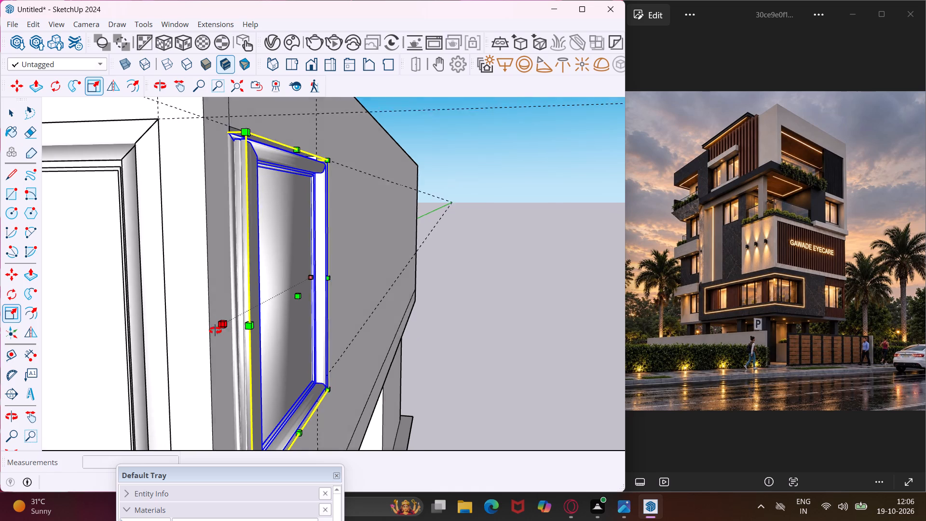
middle_drag(215, 330, 213, 331)
click(213, 331)
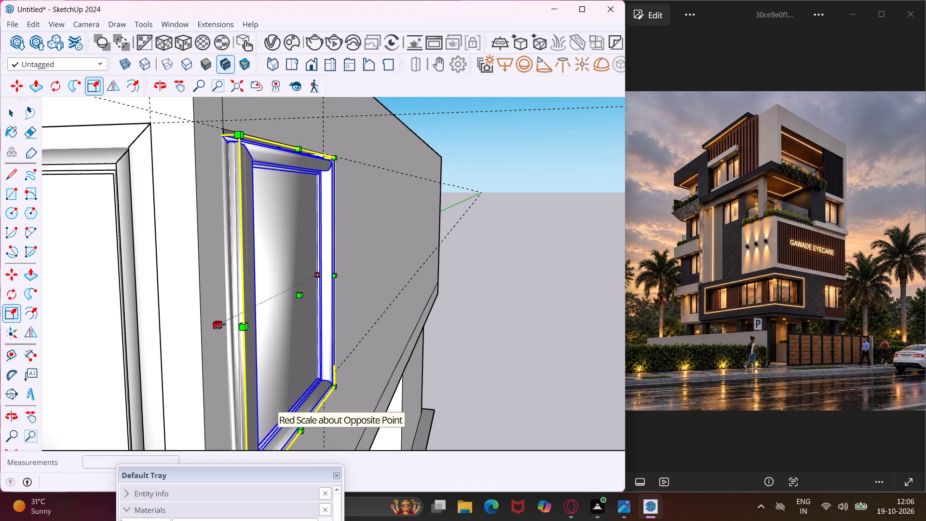
click(220, 326)
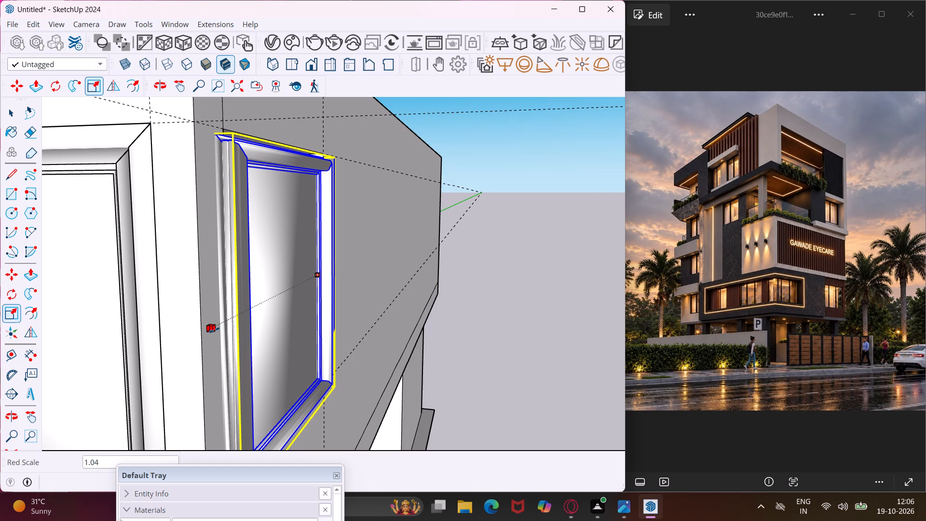
click(214, 330)
Scale the single-pane window's height along the blue axis by about 1.02, up to the top of the opening.
middle_drag(210, 333, 150, 389)
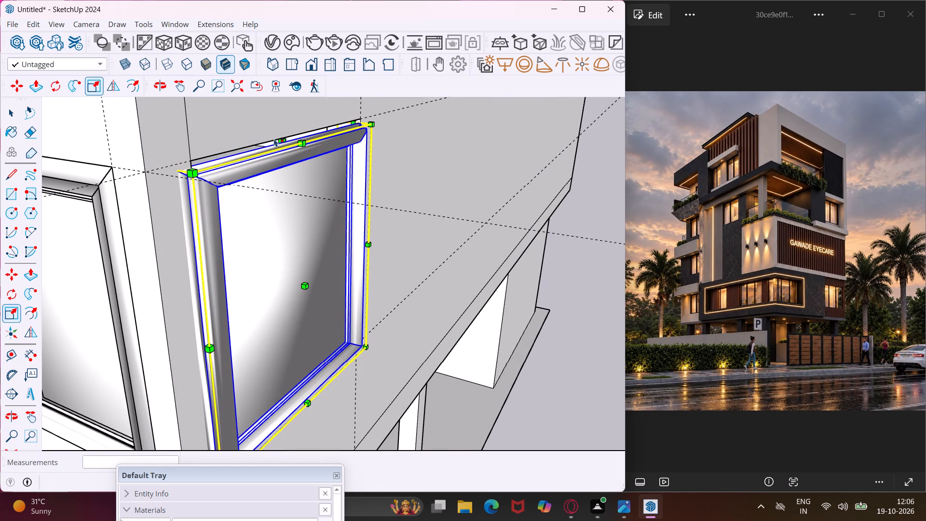
click(280, 139)
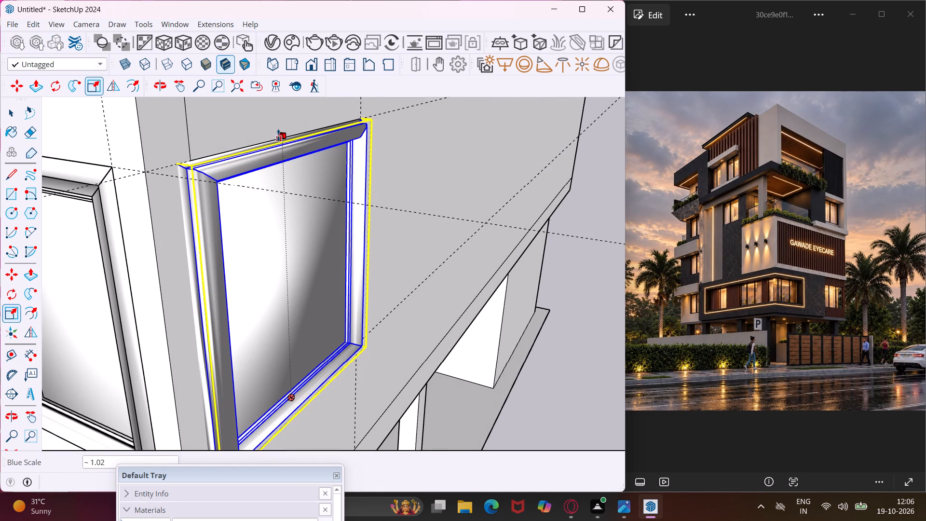
click(278, 135)
key(Escape)
key(space)
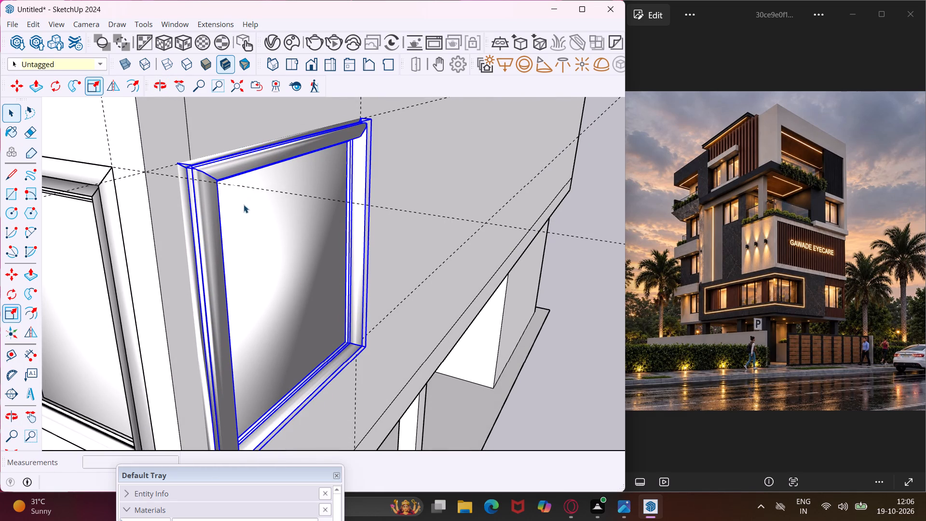
Move the single-pane window 2 13/16" back into the side wall, snapping its lower outer corner to the opening's lower corner.
middle_drag(346, 327, 107, 320)
key(m)
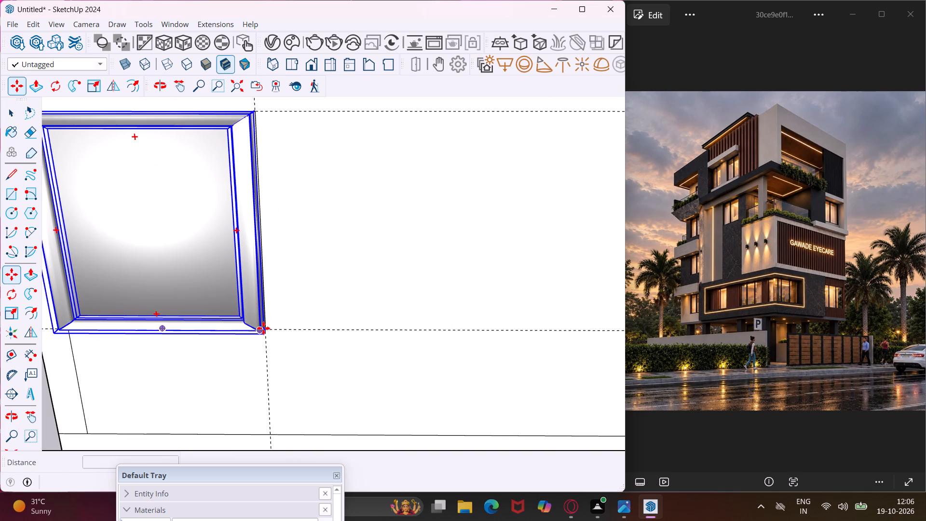
scroll(263, 328, up, 15)
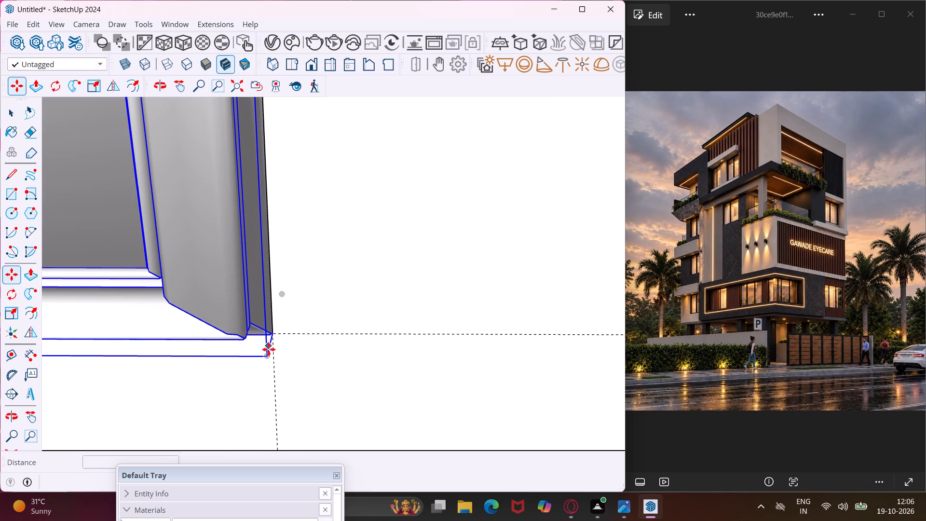
click(268, 356)
click(271, 335)
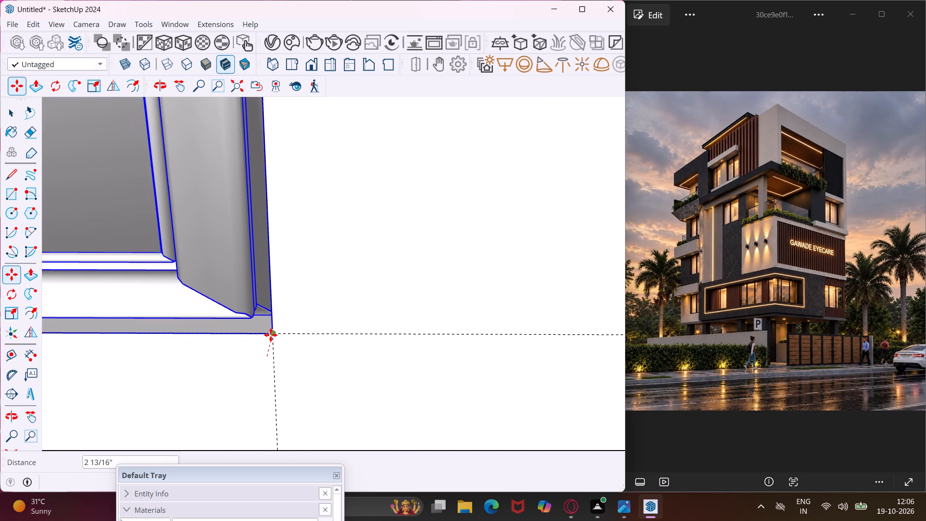
key(Escape)
key(space)
Copy the curtain on the front-wall side of the opposite side wall's double-leaf window about 13' 3" onto the open floor.
scroll(240, 329, down, 5)
middle_drag(240, 329, 249, 332)
scroll(240, 329, up, 1)
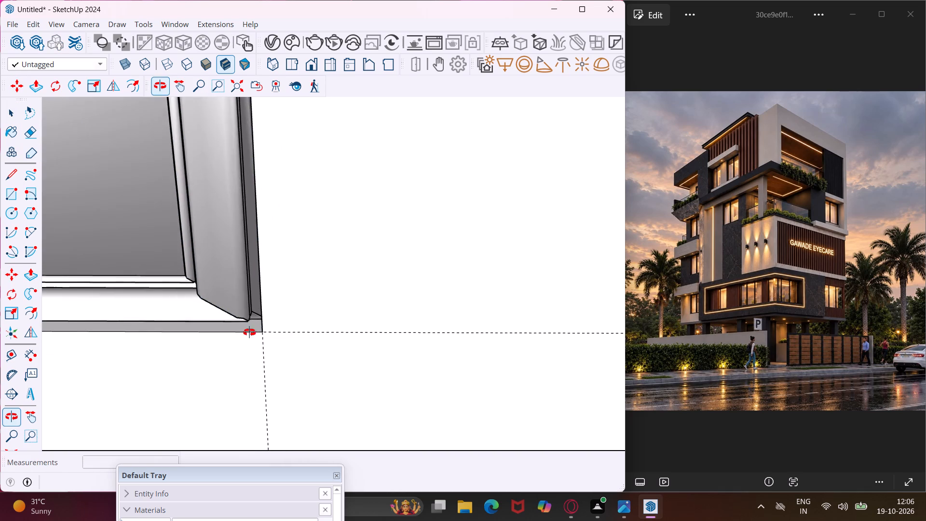
middle_drag(249, 332, 357, 321)
scroll(355, 316, down, 13)
scroll(349, 315, down, 10)
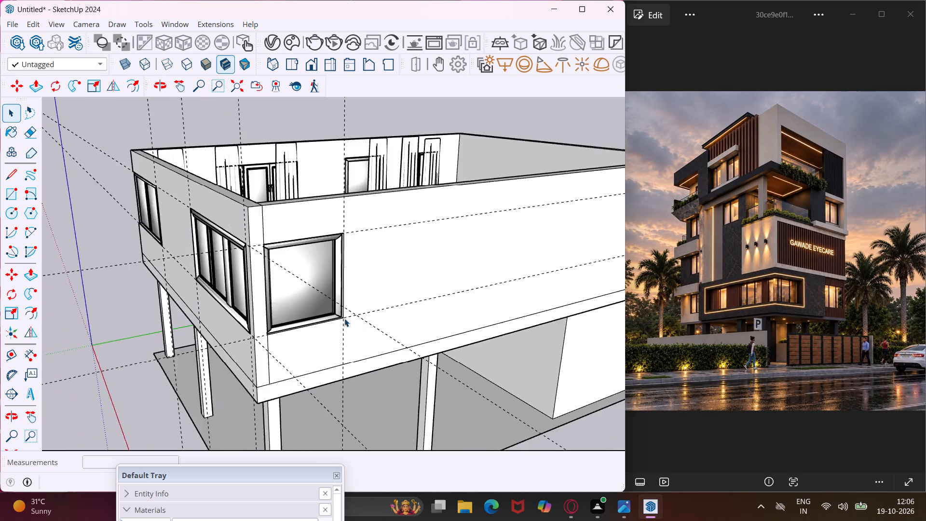
scroll(344, 318, down, 2)
middle_drag(301, 195, 100, 331)
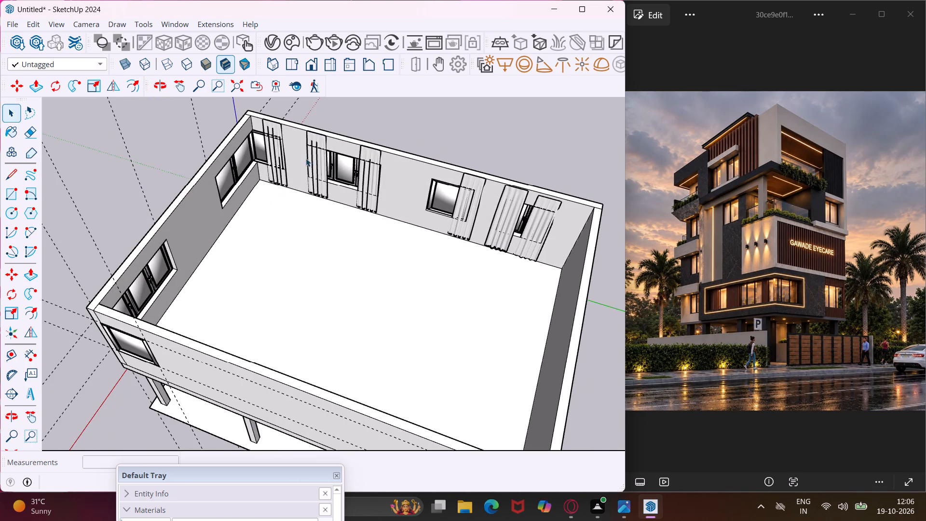
scroll(326, 137, up, 4)
click(326, 137)
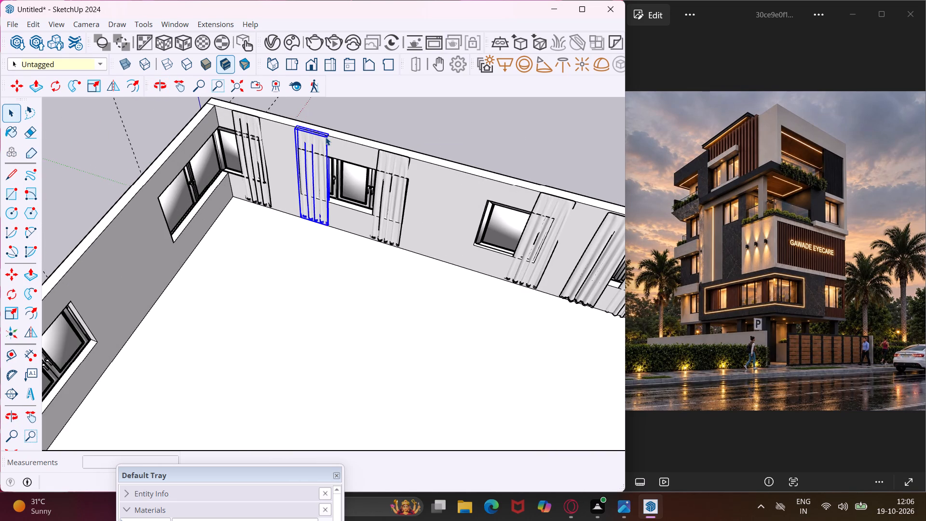
key(m)
scroll(331, 129, up, 3)
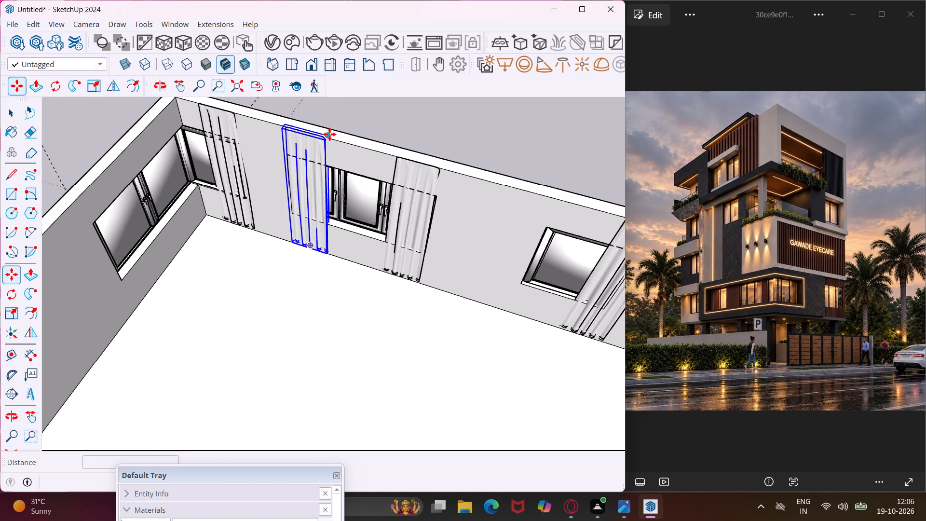
click(327, 134)
scroll(308, 165, down, 4)
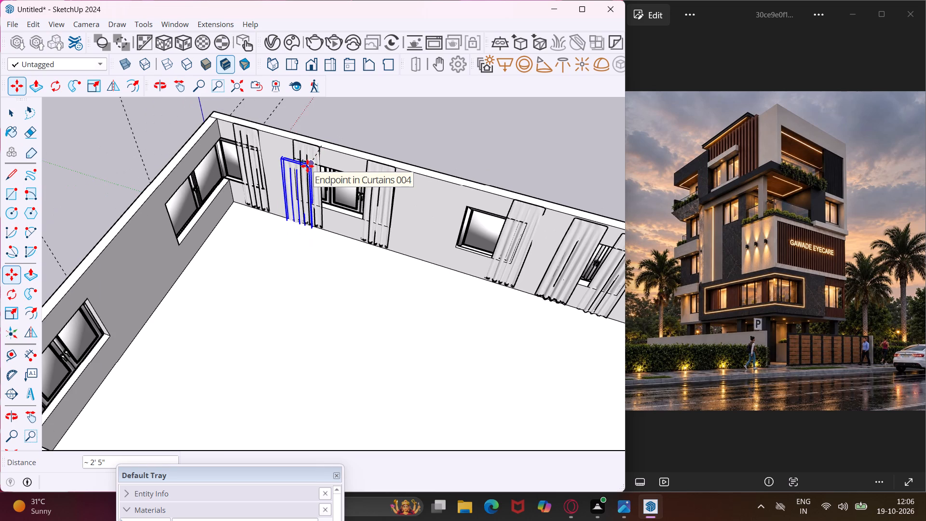
click(245, 265)
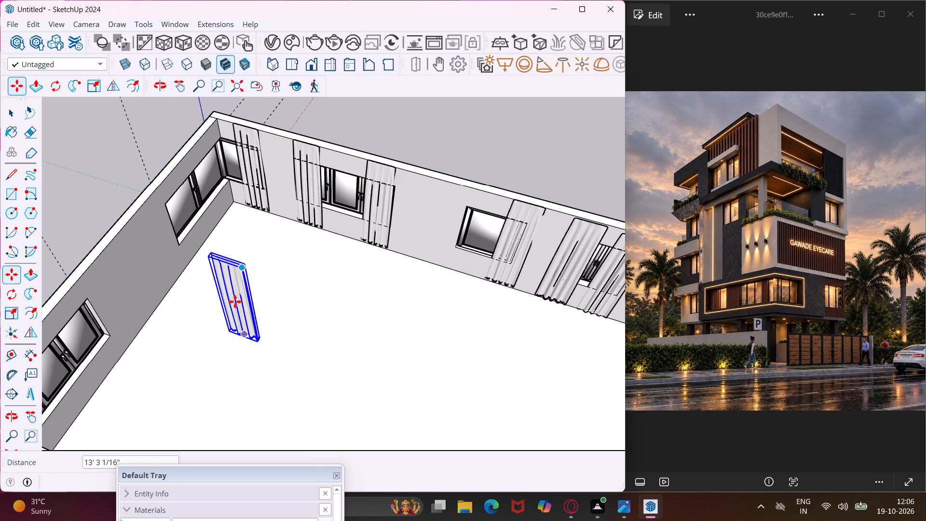
Rotate the copied curtain 90° about the vertical axis so it runs parallel to the front wall.
click(5, 294)
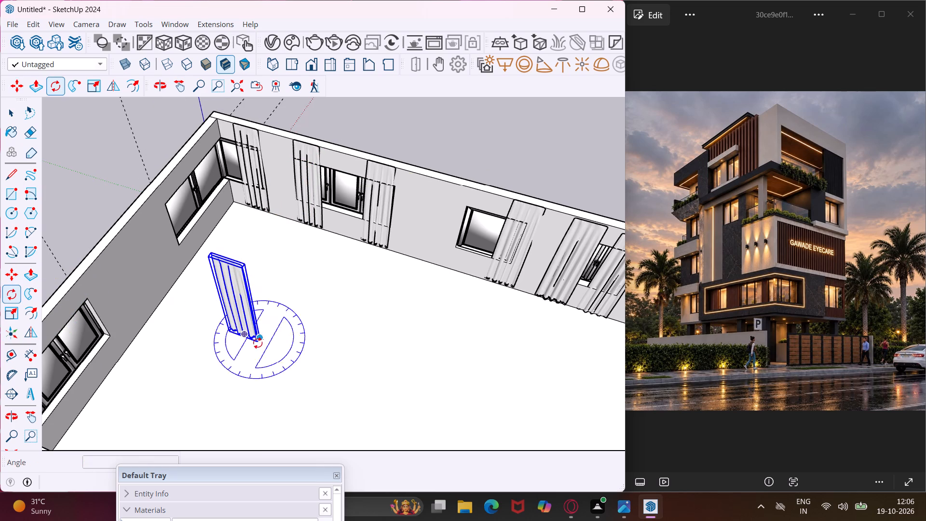
click(230, 368)
click(233, 356)
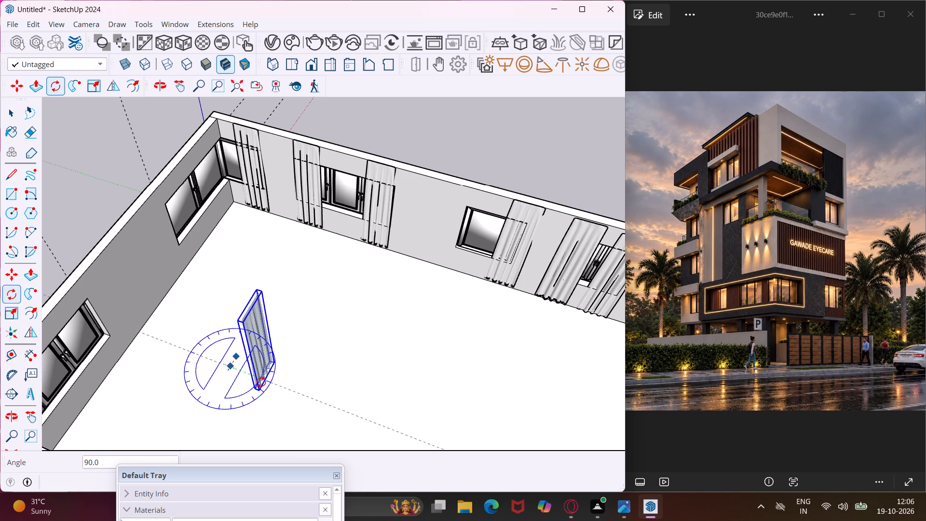
click(261, 382)
Move the rotated curtain by its upper corner onto the front wall's top inner edge, beside the window nearest the curtained side wall.
key(m)
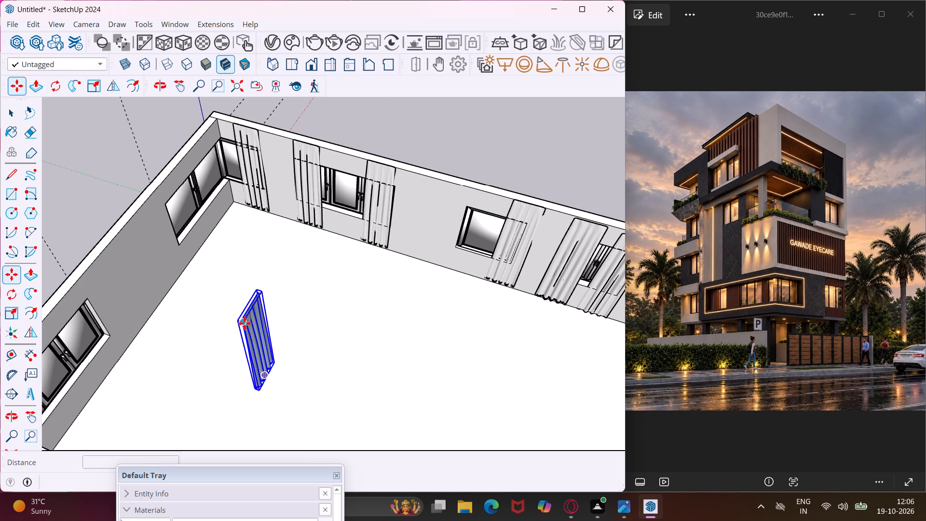
scroll(237, 317, up, 6)
click(236, 323)
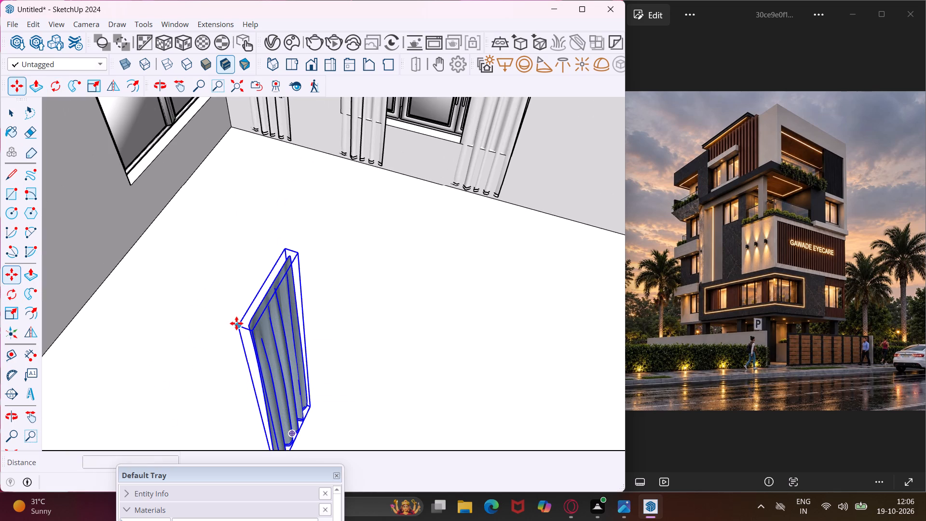
scroll(224, 311, down, 7)
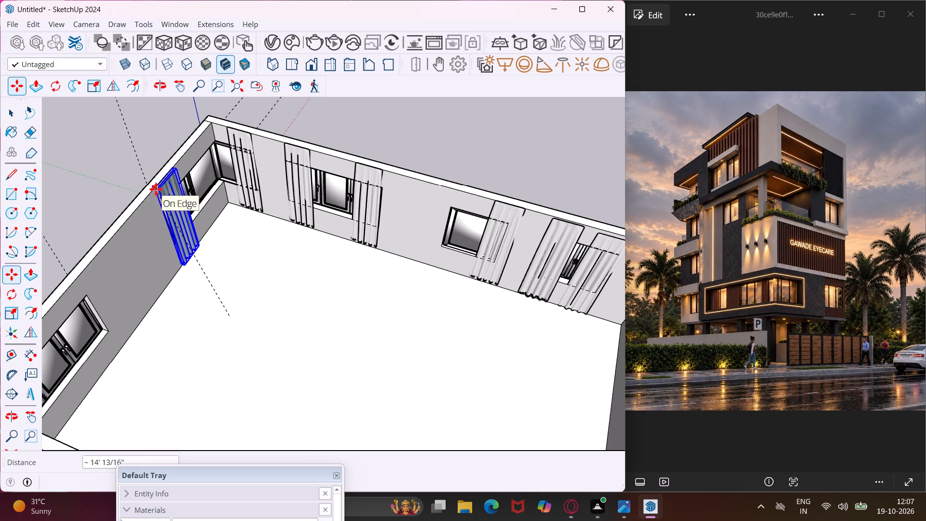
click(156, 189)
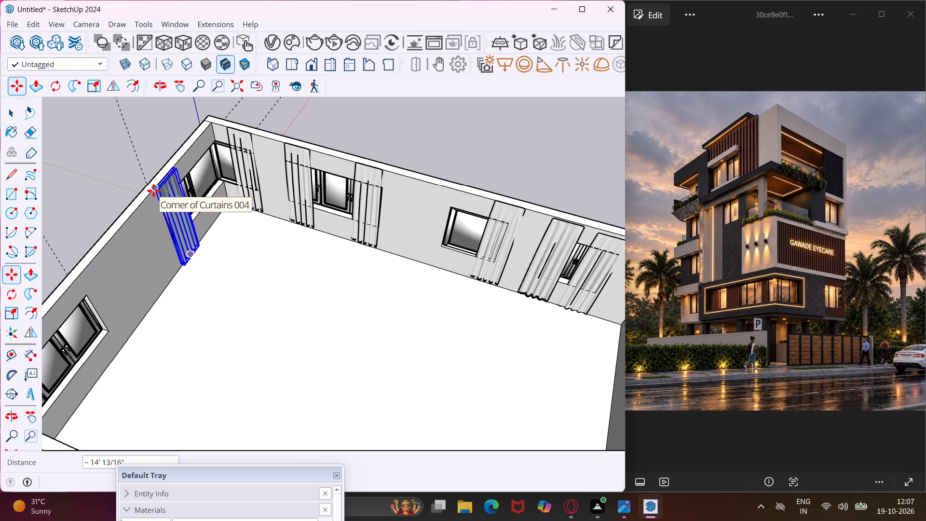
Copy the front-wall curtain 12' 2 5/16" along the red axis to the near side of the other three-pane window.
middle_drag(155, 191, 191, 153)
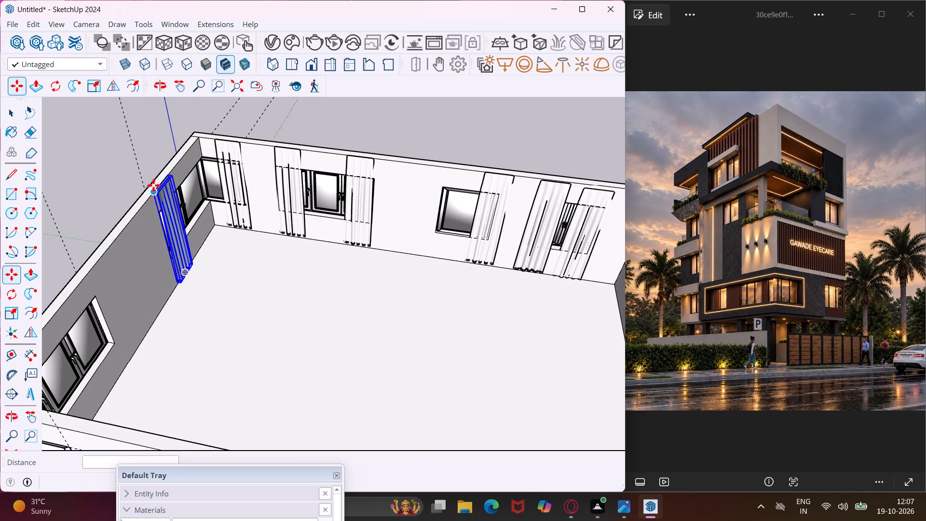
click(152, 192)
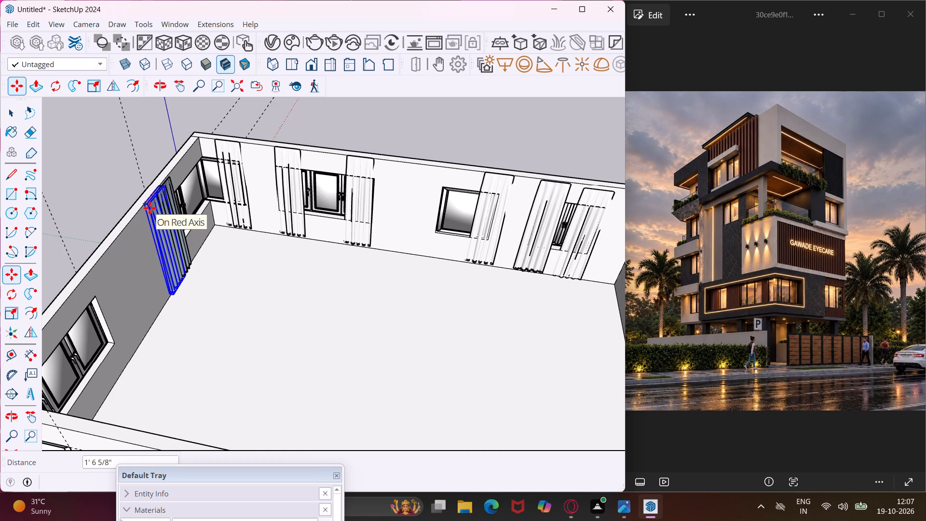
scroll(109, 260, down, 2)
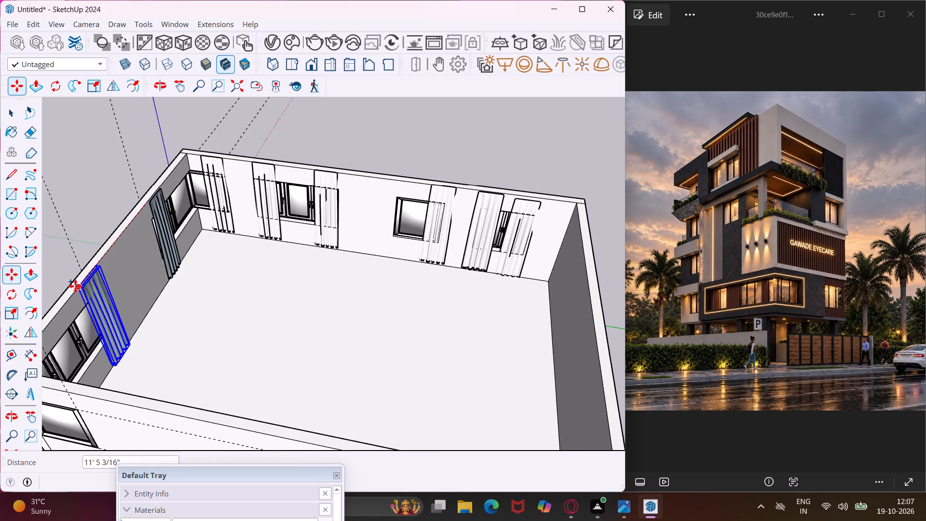
click(71, 294)
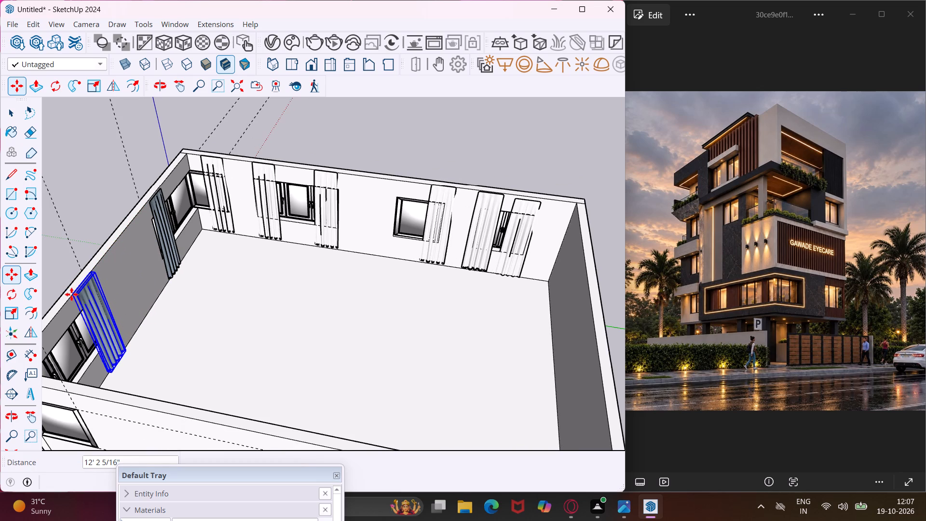
Copy the curtain twice more along the front wall across that three-pane window, spaced about 2' 7" and 2' 1 11/16" apart.
click(71, 294)
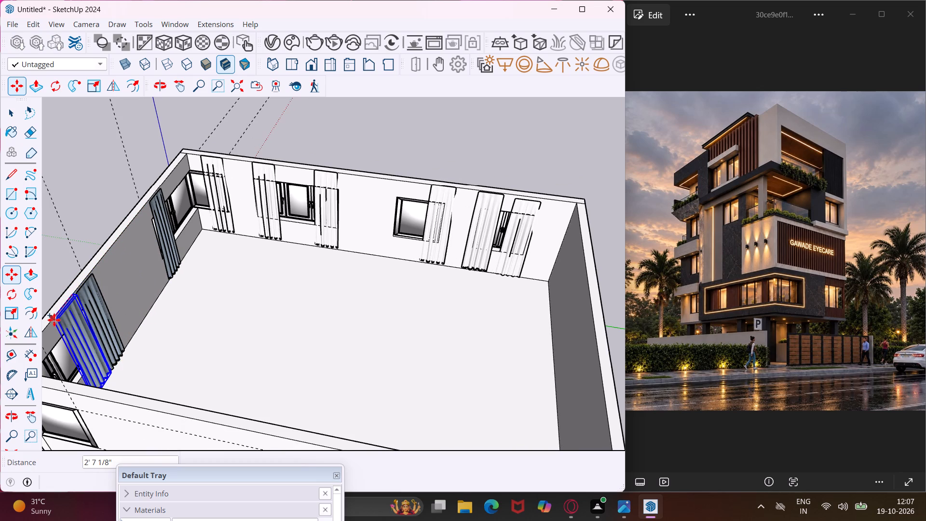
click(54, 320)
middle_drag(53, 319, 91, 309)
click(73, 340)
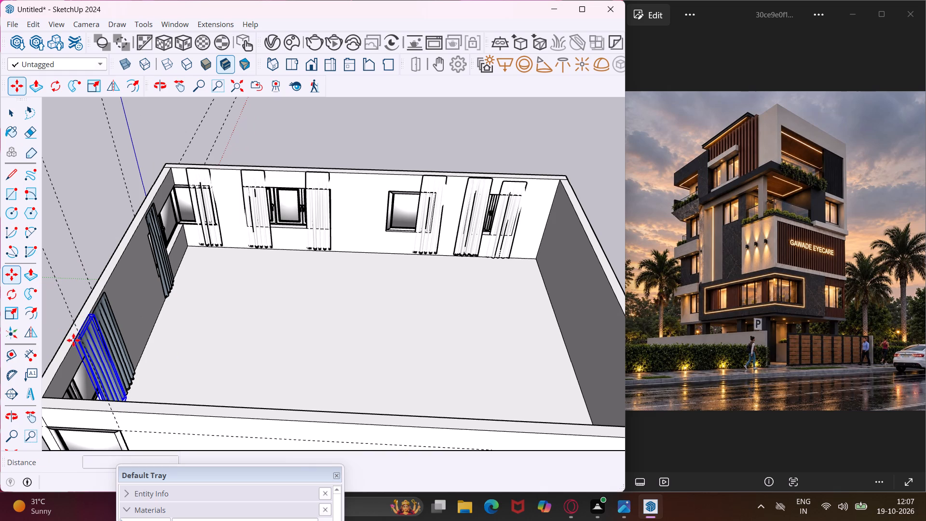
click(63, 367)
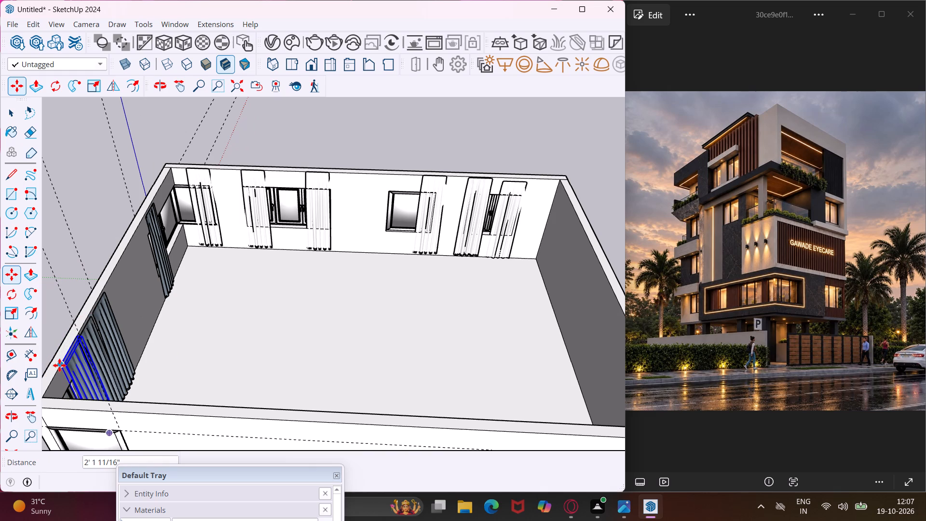
Draw a 19' 4 3/8" by 10' rectangle on the front wall, from its upper corner to beside the three-pane window.
key(Escape)
key(space)
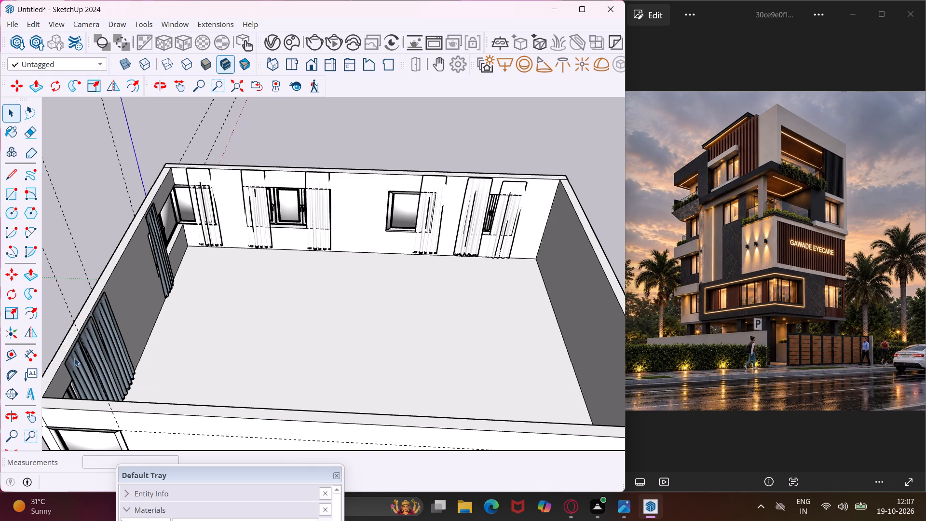
middle_drag(74, 358, 312, 269)
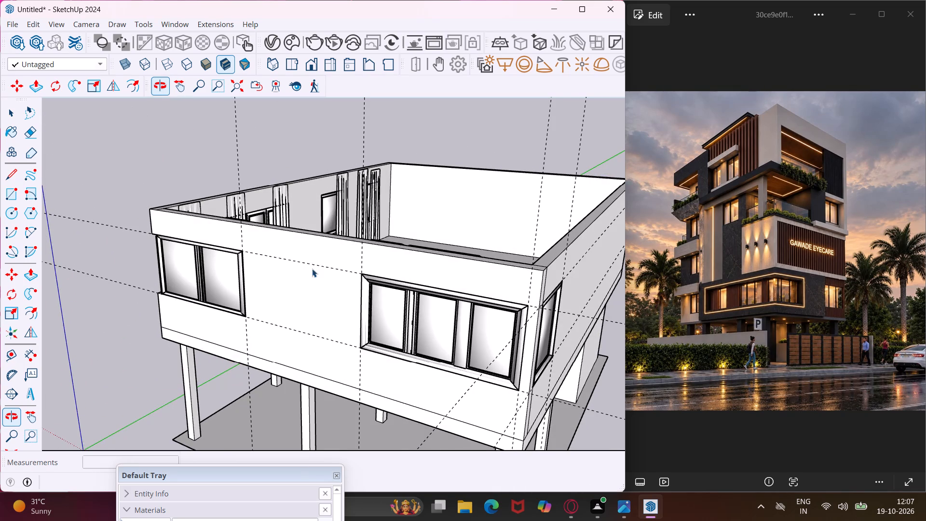
scroll(253, 283, down, 6)
middle_drag(217, 333, 320, 333)
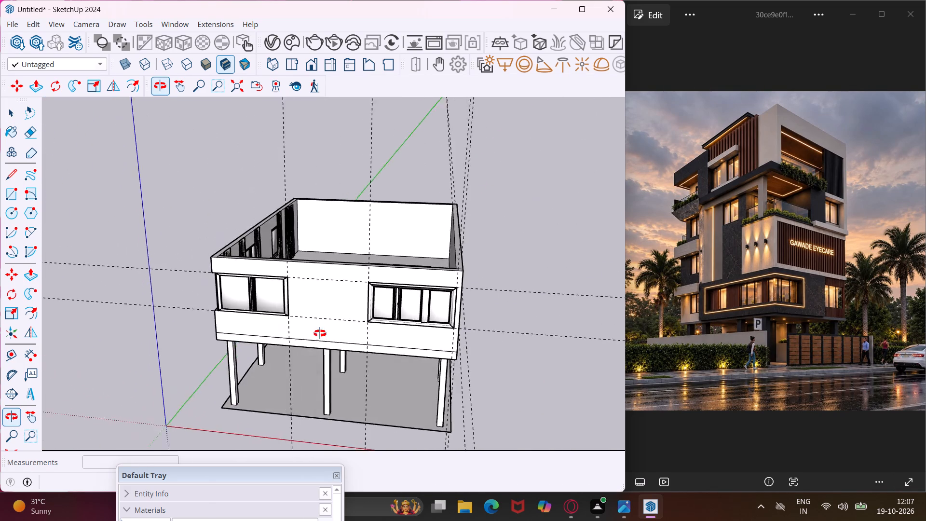
middle_drag(320, 333, 477, 334)
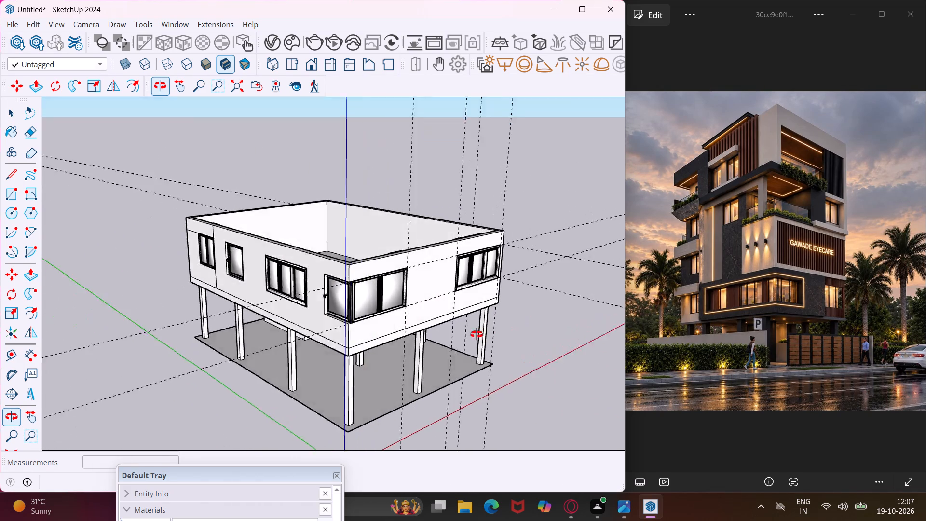
middle_drag(477, 334, 435, 343)
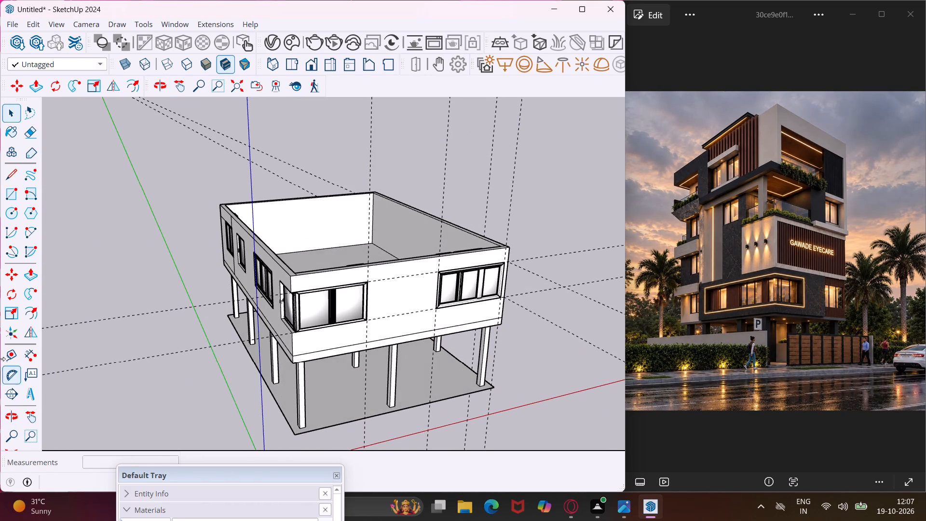
click(10, 203)
click(290, 277)
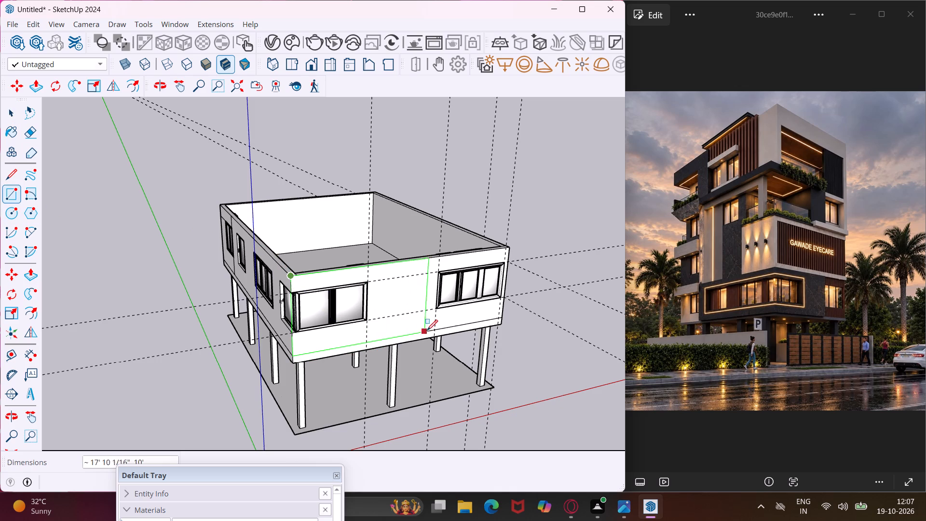
scroll(436, 330, up, 1)
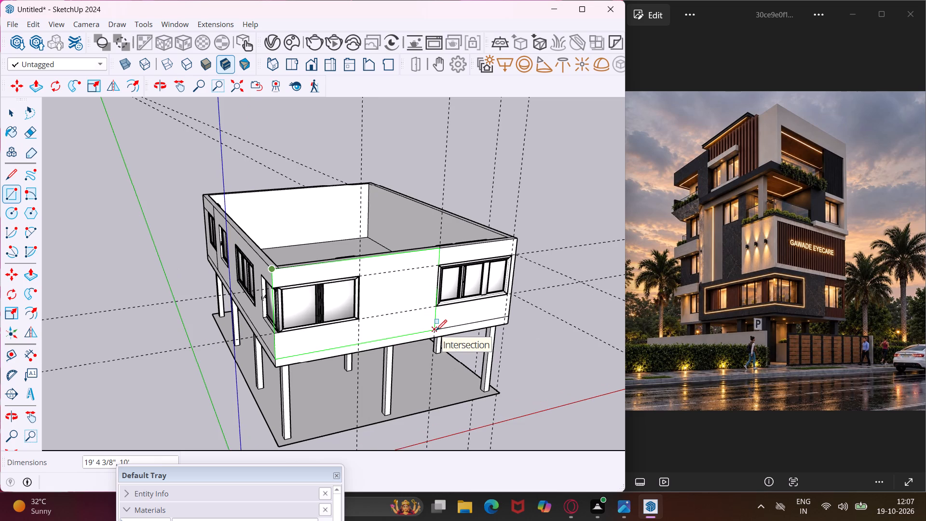
click(436, 330)
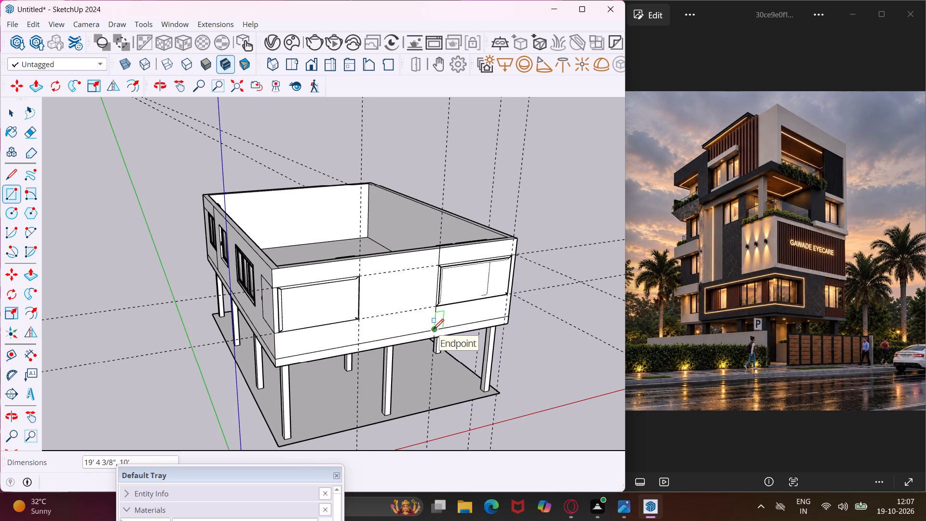
key(Escape)
key(space)
Delete the face covering the single-pane corner window on the long side wall.
middle_drag(406, 326, 490, 331)
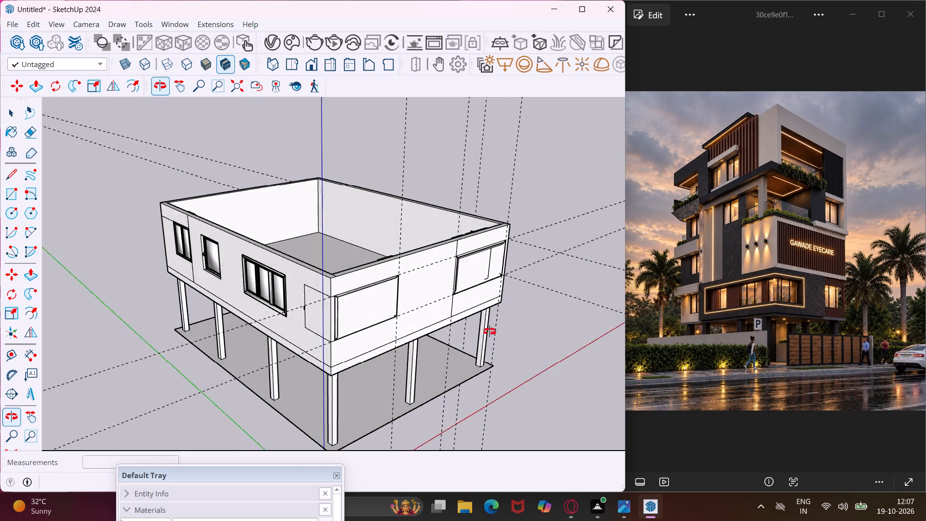
middle_drag(490, 331, 568, 327)
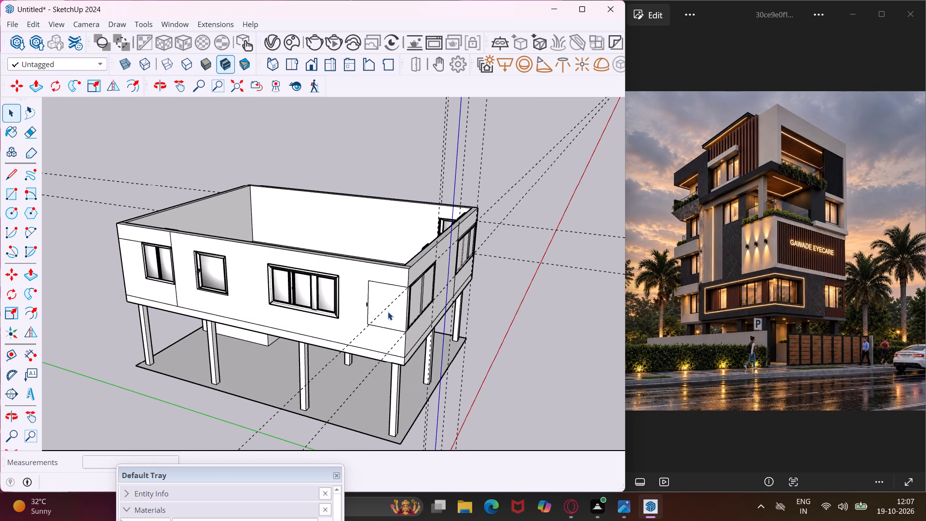
scroll(388, 312, up, 1)
click(388, 311)
key(Delete)
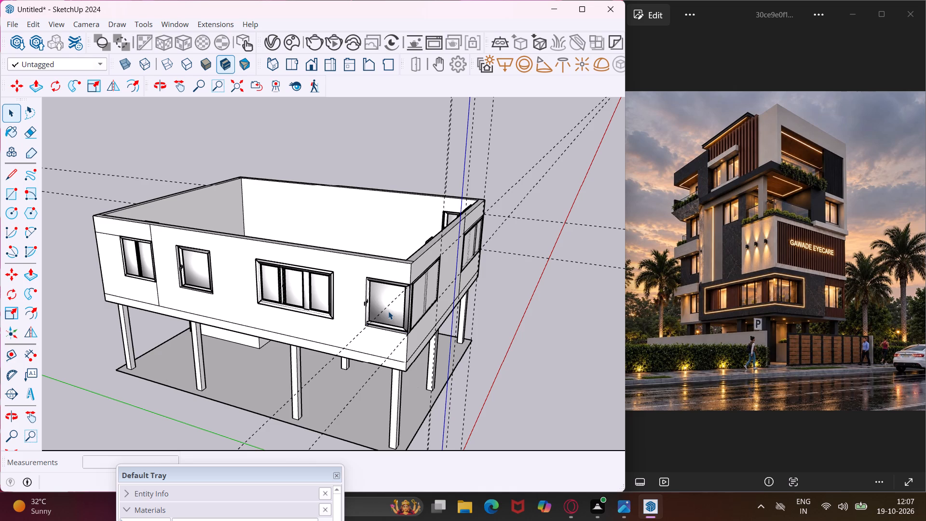
Push/Pull the side wall's large outer face and the adjoining front wall section outward by 5 1/16" each.
click(349, 327)
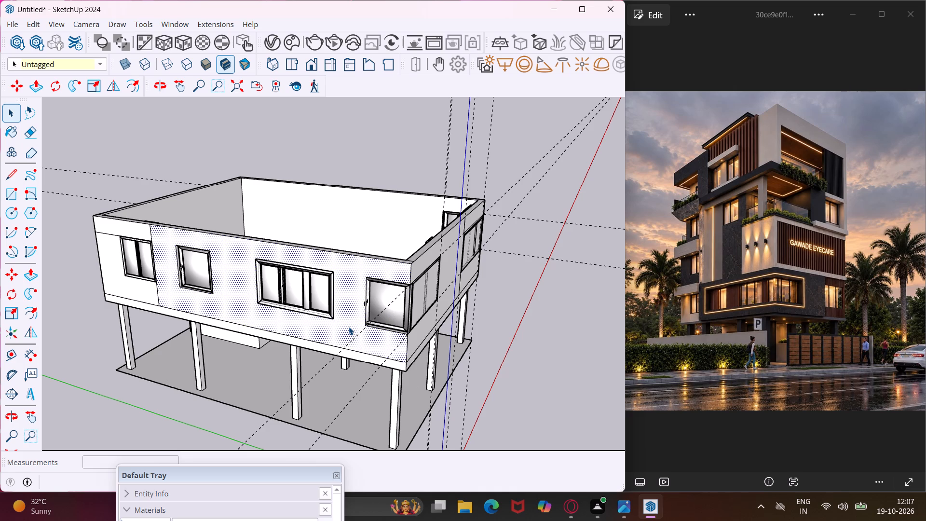
key(p)
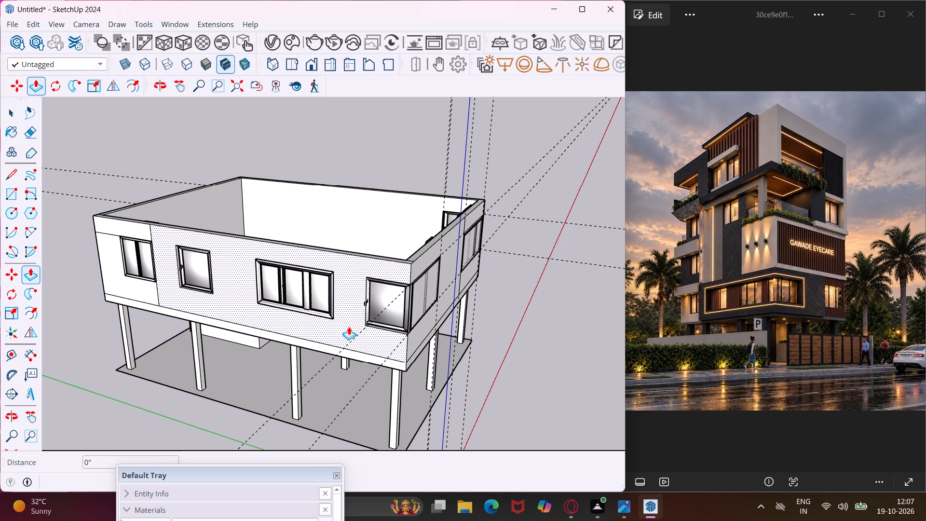
click(349, 327)
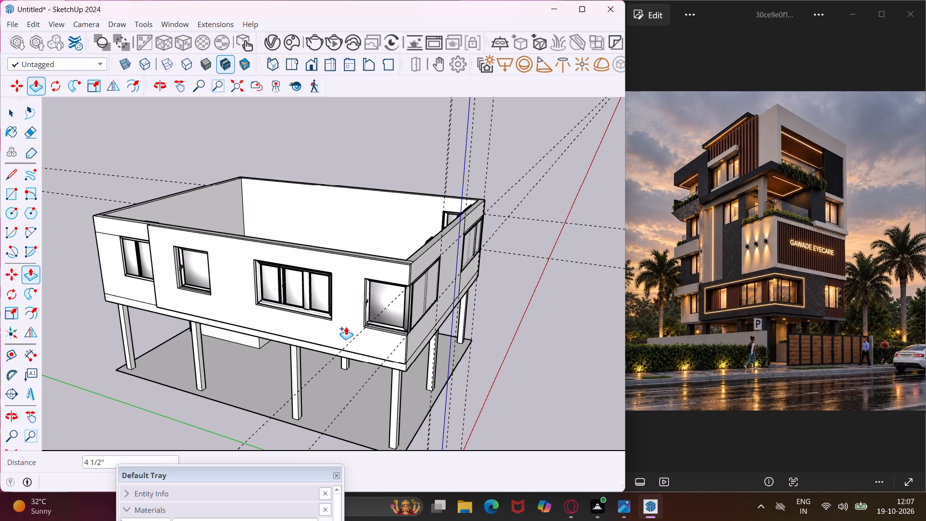
middle_drag(342, 329, 289, 409)
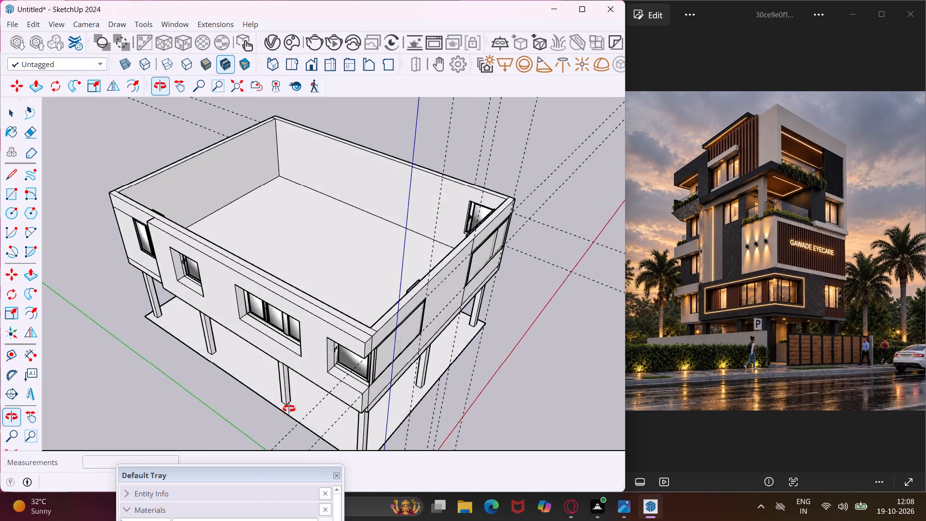
middle_drag(289, 409, 260, 426)
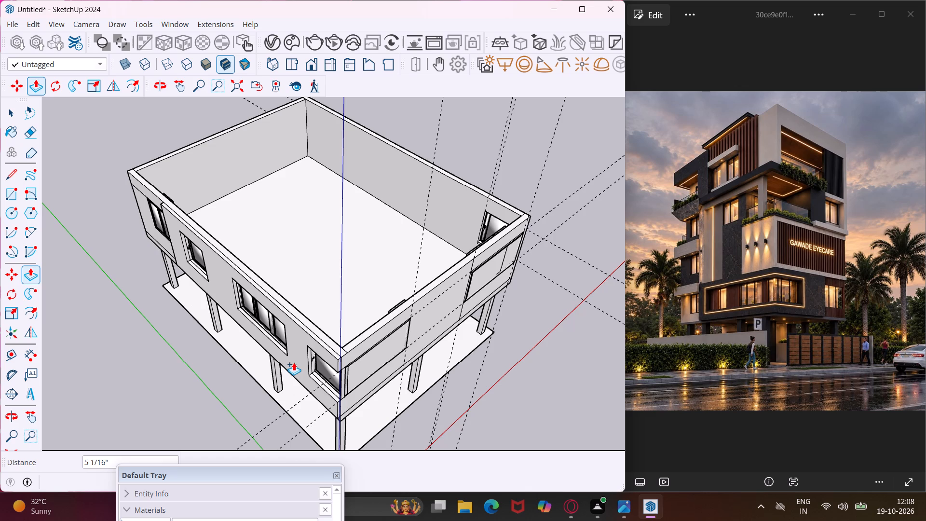
click(294, 362)
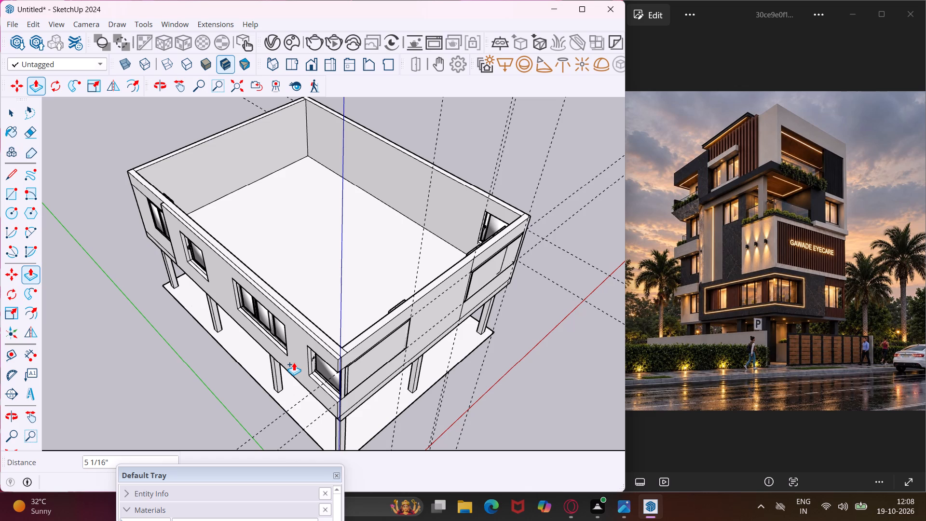
double_click(348, 355)
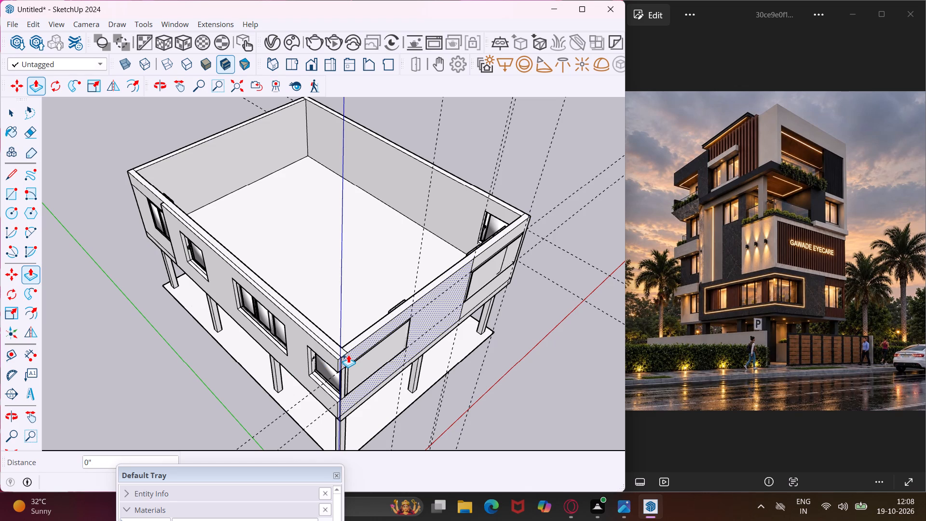
Push/Pull the narrow corner strips above and below the corner window by 5 1/16", flush with the side wall's outer face.
scroll(340, 362, up, 10)
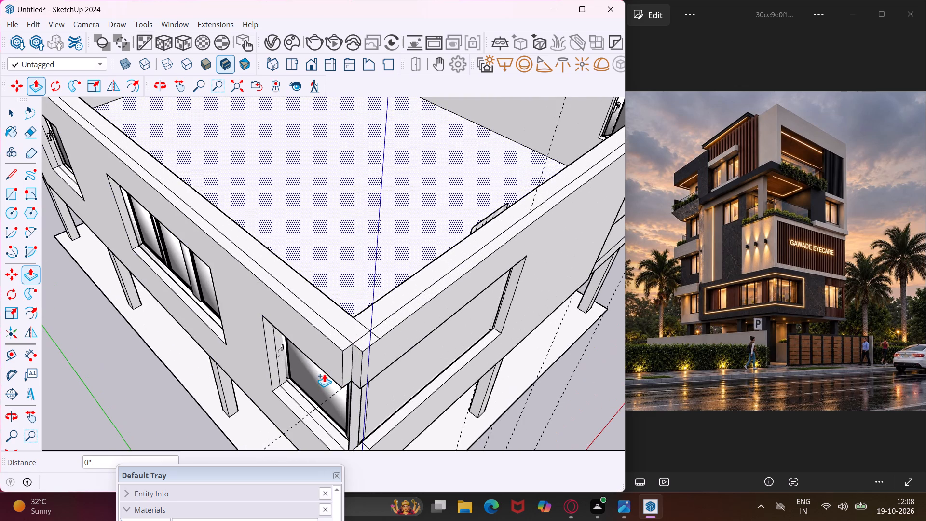
scroll(356, 363, up, 3)
click(356, 363)
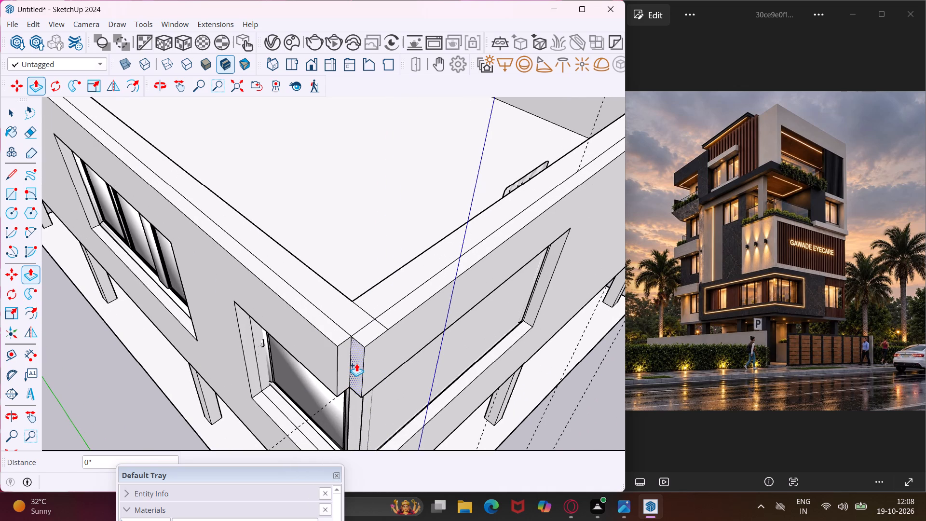
click(328, 360)
middle_drag(328, 353, 388, 282)
scroll(388, 282, down, 9)
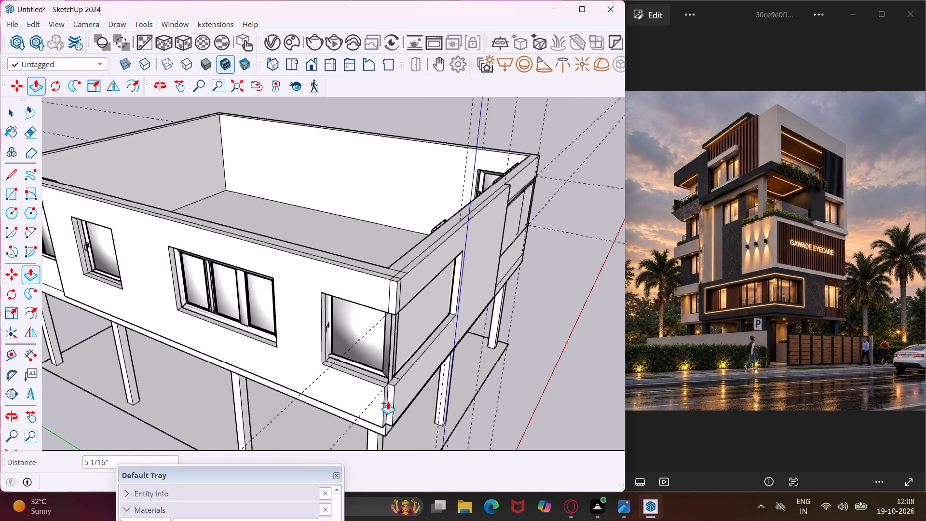
scroll(389, 401, up, 9)
click(390, 401)
click(366, 410)
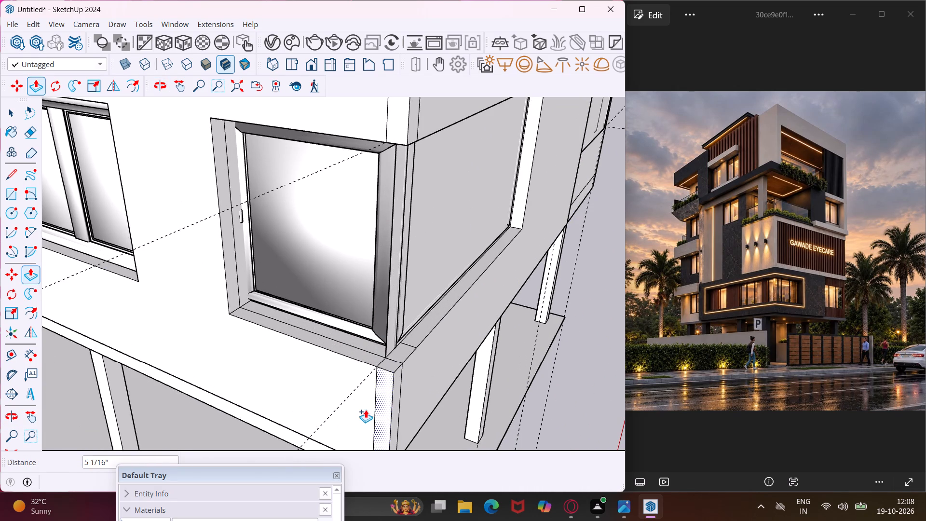
key(Escape)
key(space)
Erase the leftover seam edges on the top and both outer faces of the wall corner above the corner window.
scroll(361, 376, down, 6)
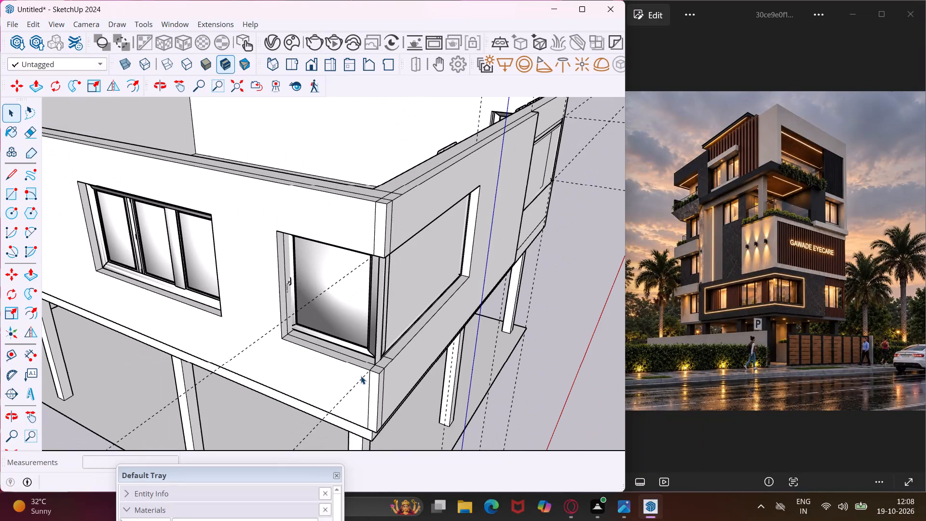
middle_drag(387, 218, 378, 257)
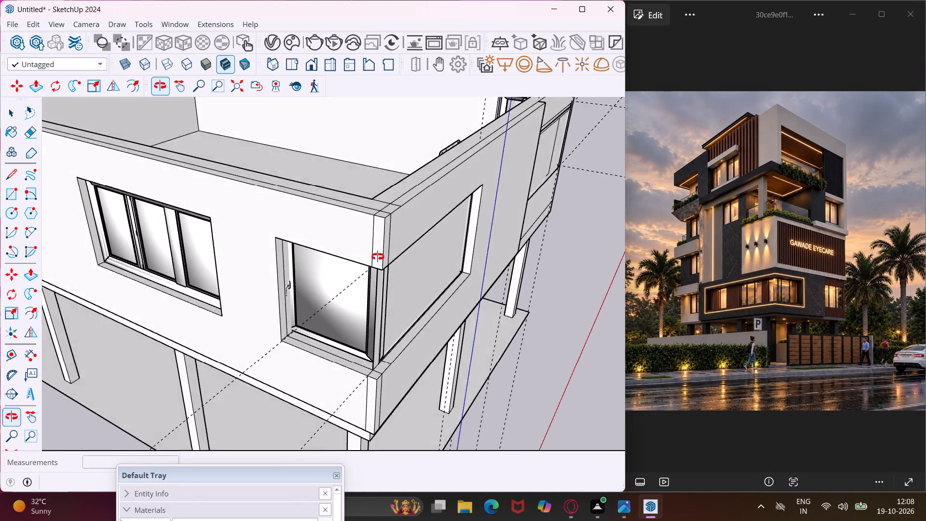
middle_drag(378, 257, 366, 323)
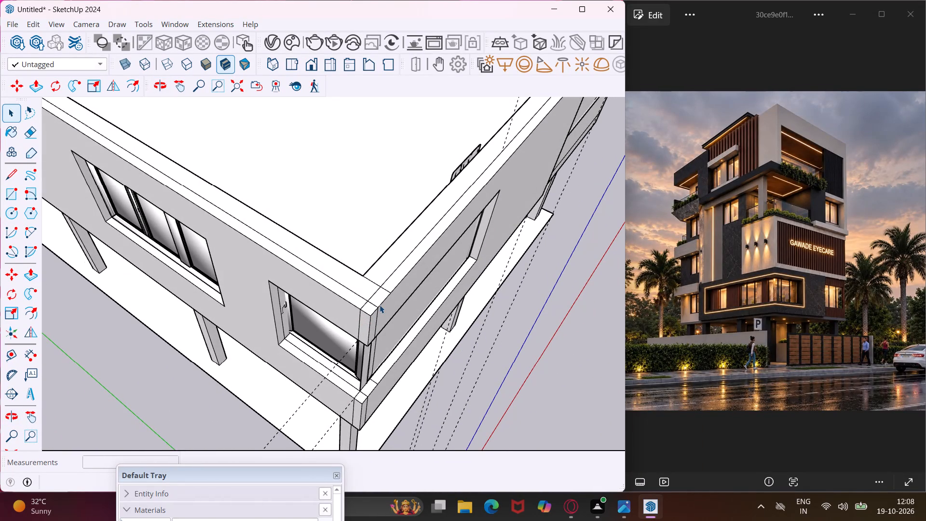
key(e)
scroll(378, 299, up, 4)
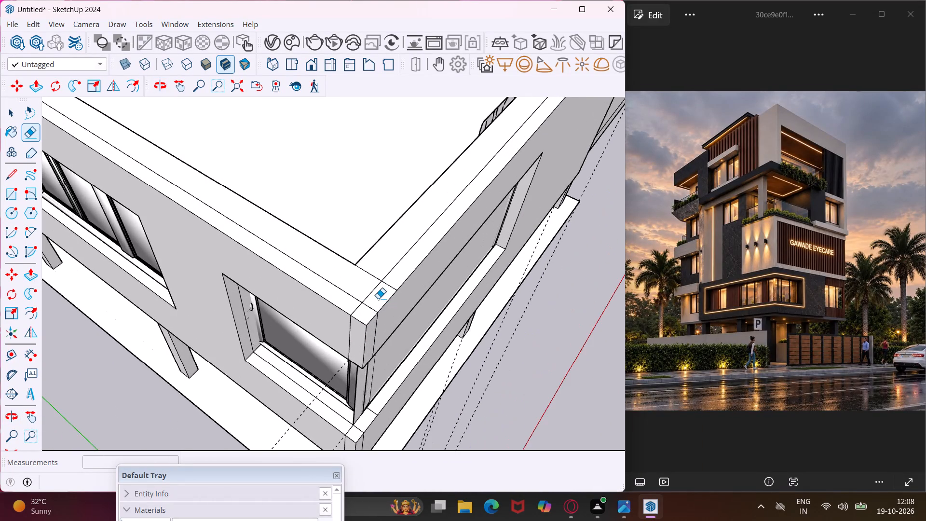
scroll(378, 299, up, 3)
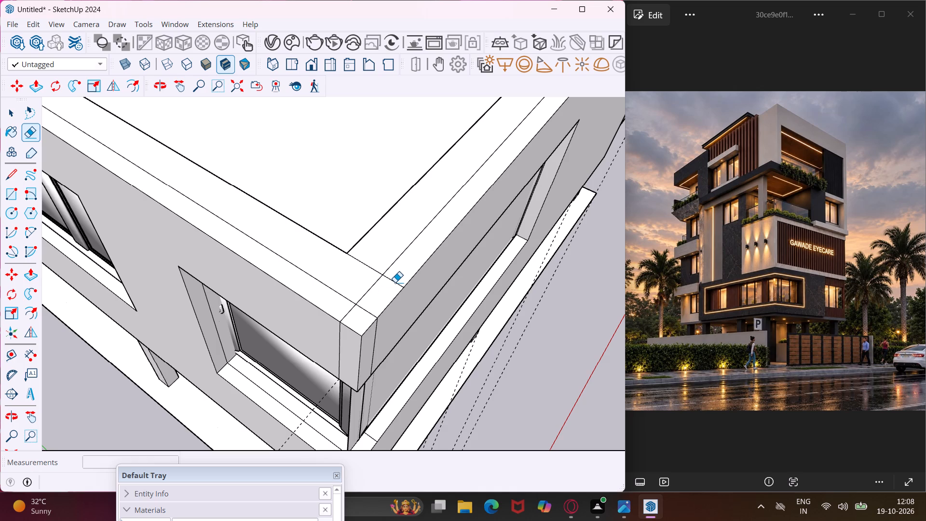
click(395, 282)
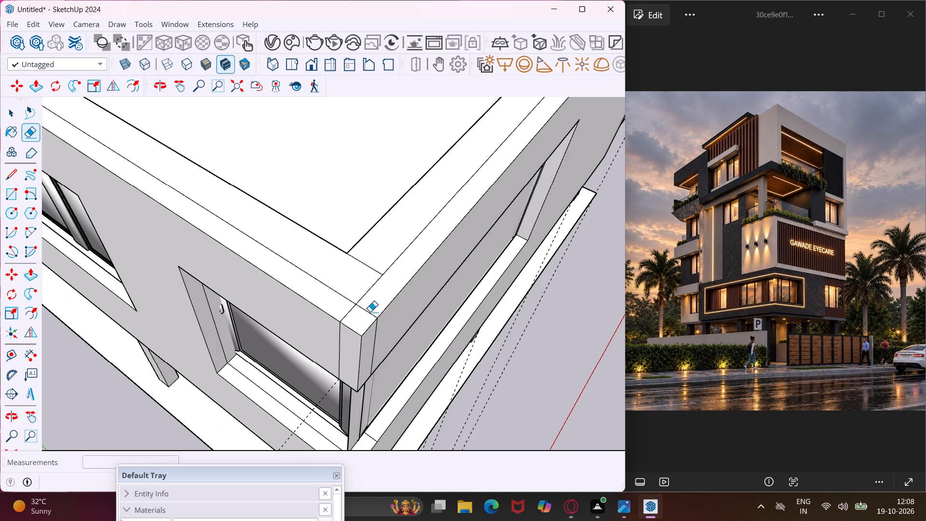
click(369, 314)
click(344, 317)
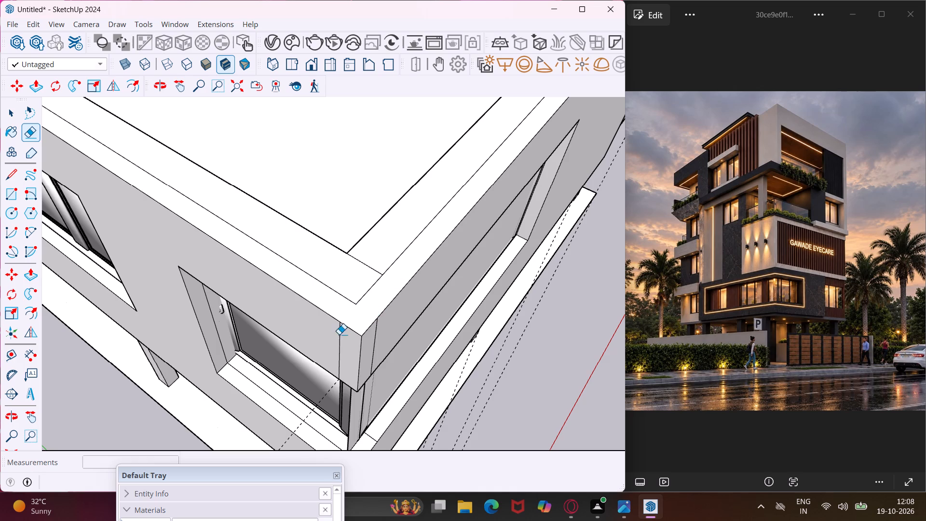
click(339, 338)
click(374, 342)
Erase the leftover seam edges on the sill top and outer faces of the wall corner below the corner window.
scroll(371, 339, down, 1)
middle_drag(371, 339, 384, 253)
scroll(387, 253, down, 4)
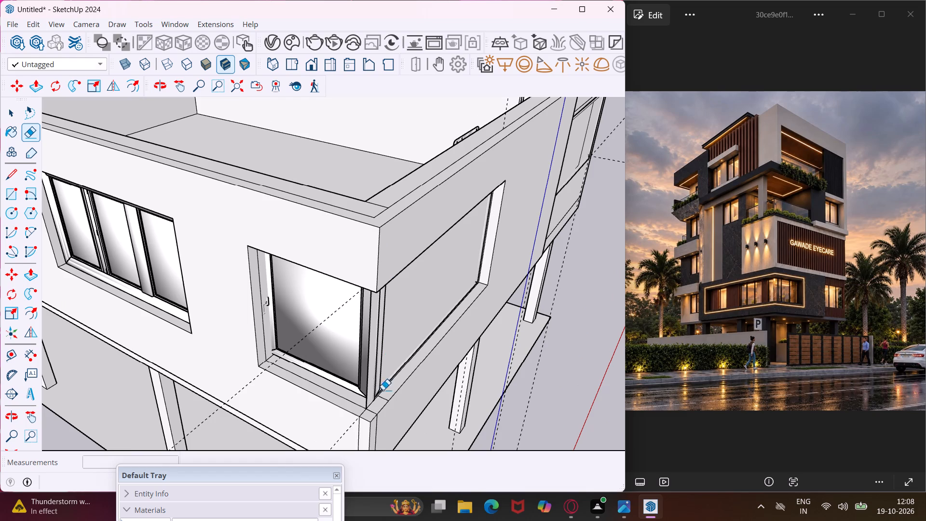
scroll(369, 435, up, 5)
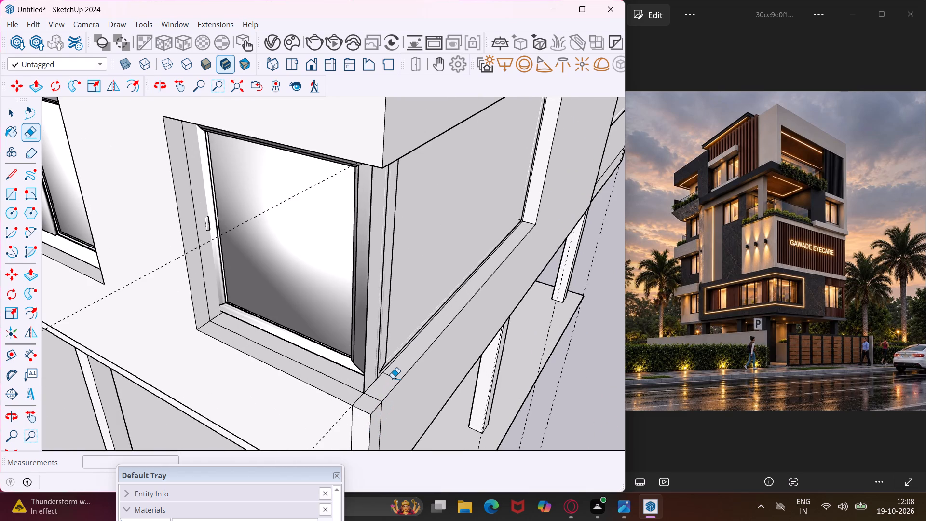
click(395, 375)
click(395, 377)
click(380, 431)
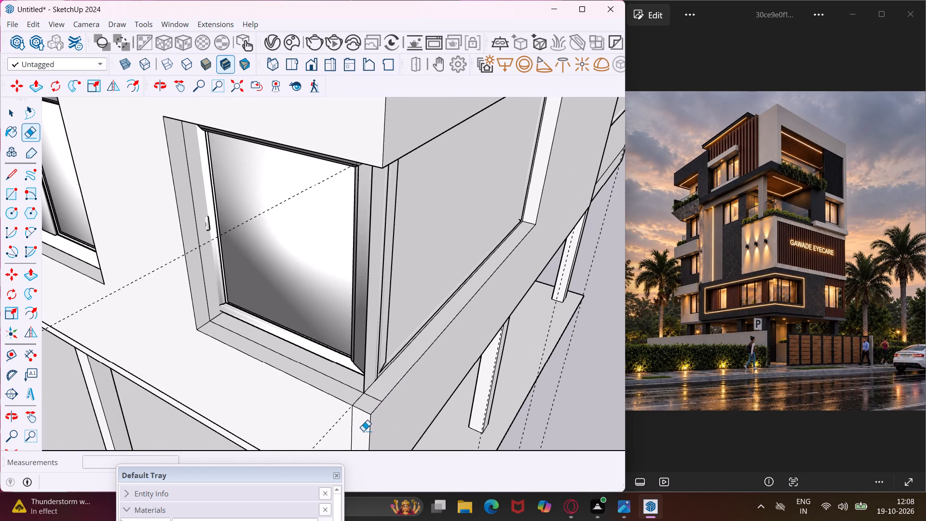
click(353, 426)
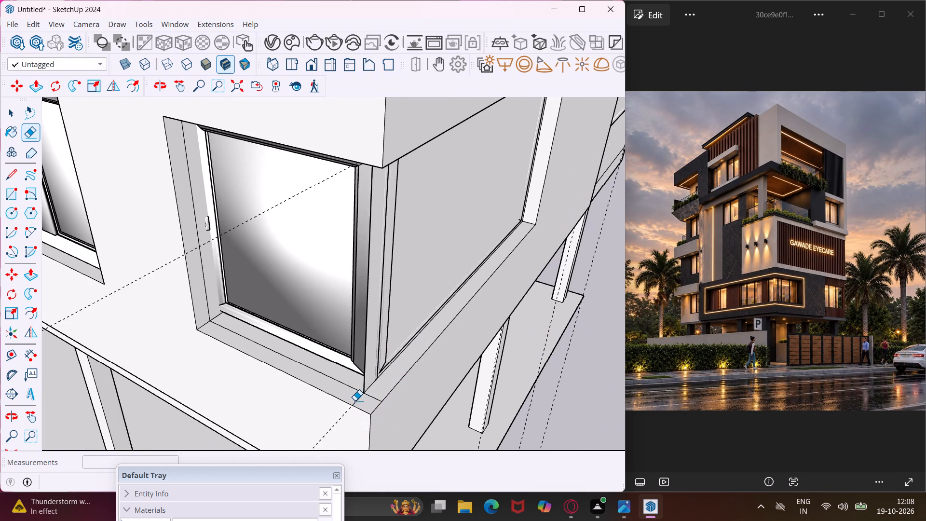
click(355, 400)
click(375, 398)
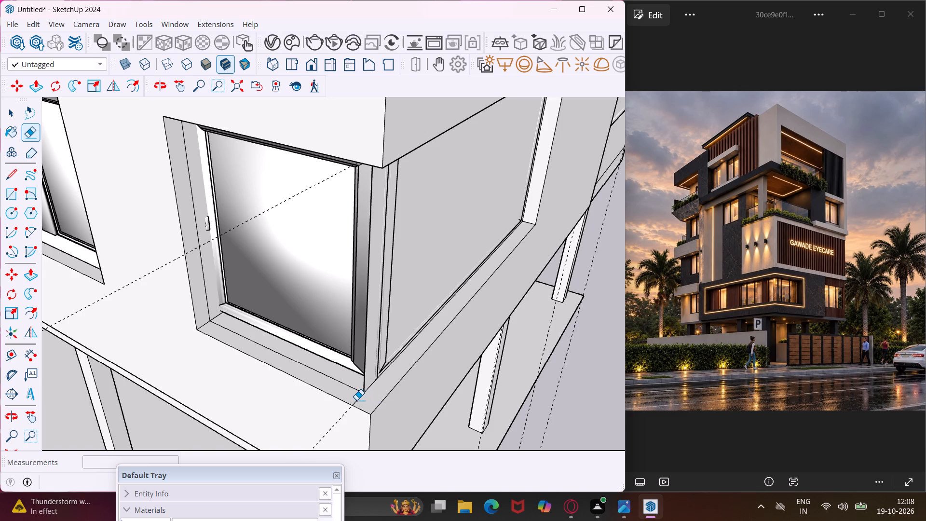
click(356, 400)
key(Escape)
key(space)
Push/Pull the wall strip above the recessed two-pane window outward by 1' 7 1/2" to form a projecting band.
scroll(355, 400, down, 4)
middle_drag(325, 405, 442, 368)
scroll(435, 368, down, 9)
middle_drag(304, 362, 376, 345)
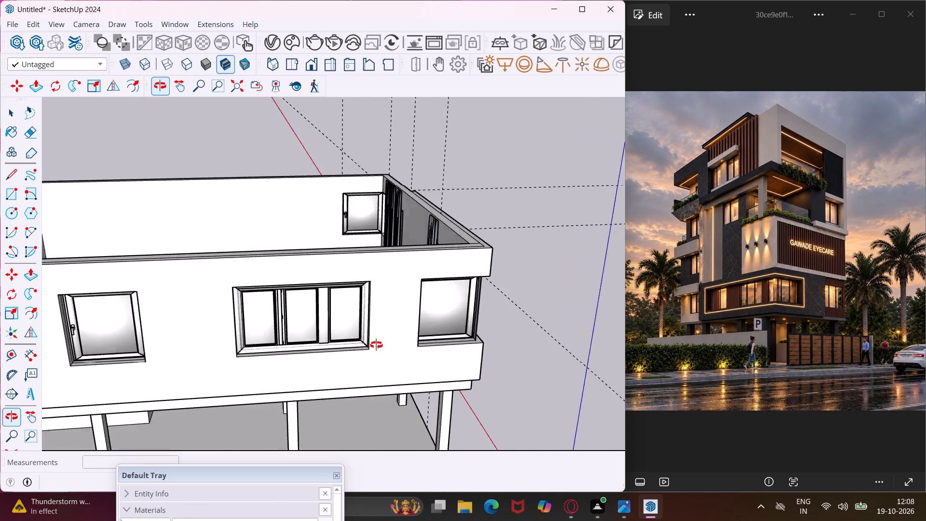
middle_drag(376, 345, 488, 309)
scroll(488, 308, down, 4)
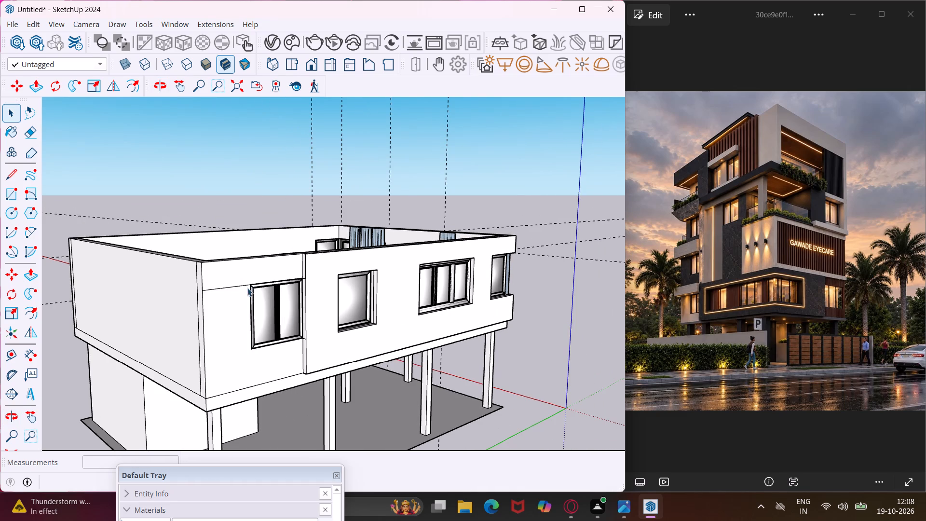
scroll(244, 278, up, 4)
click(244, 278)
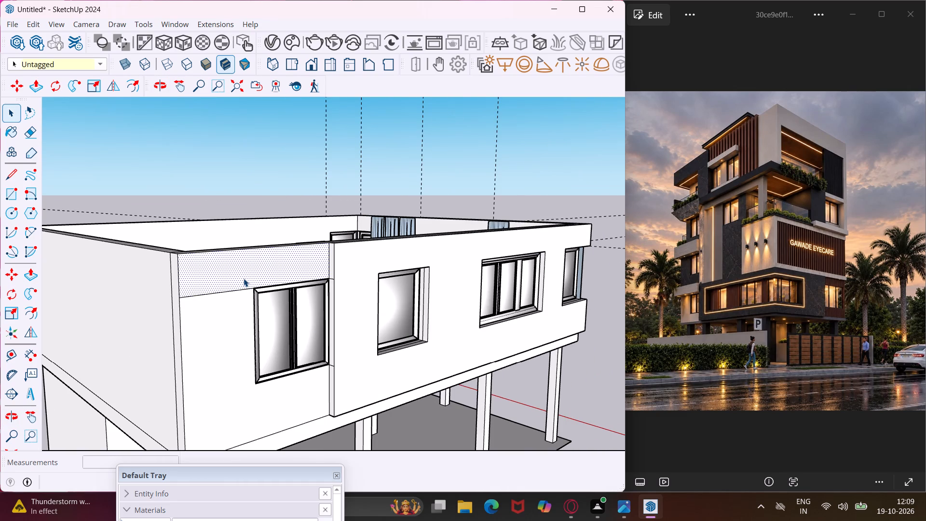
key(p)
click(244, 278)
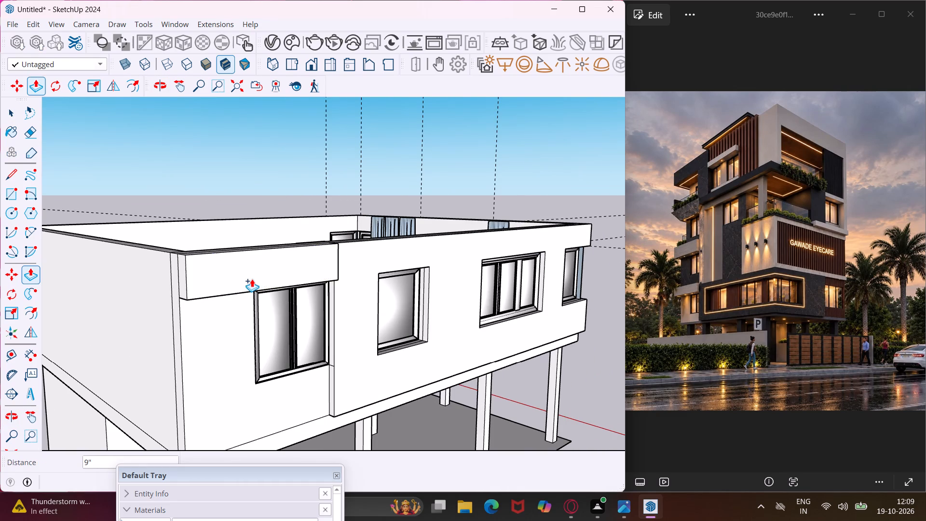
middle_drag(247, 288, 352, 321)
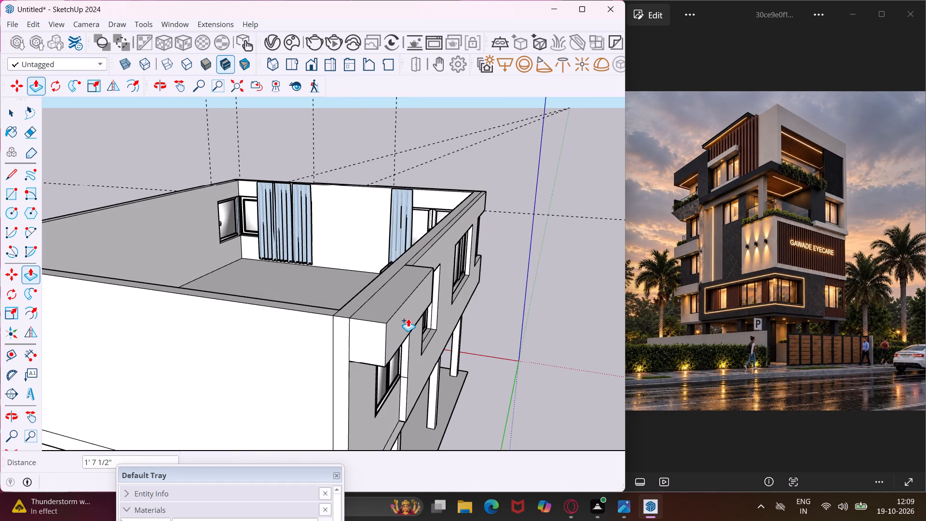
click(408, 318)
Erase the leftover edge across the underside of the projecting band above the two-pane window.
middle_drag(376, 317, 298, 303)
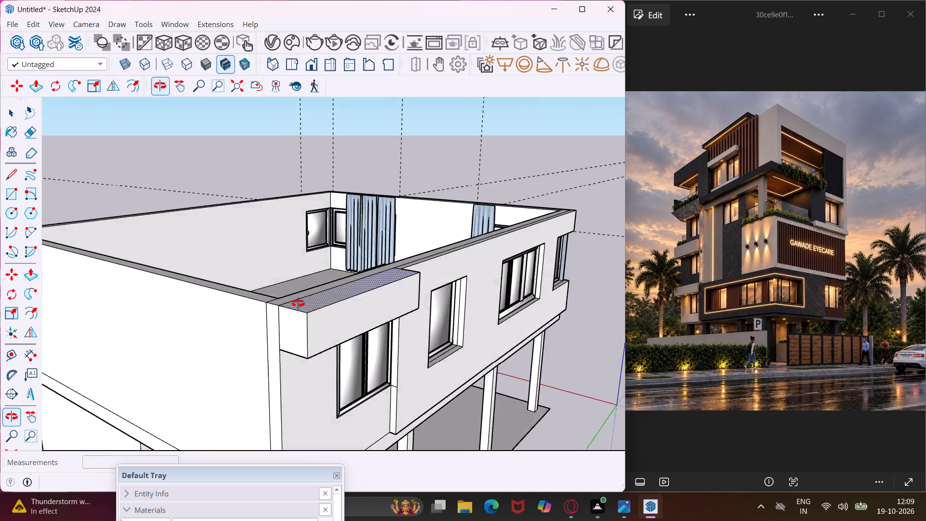
middle_drag(298, 303, 365, 382)
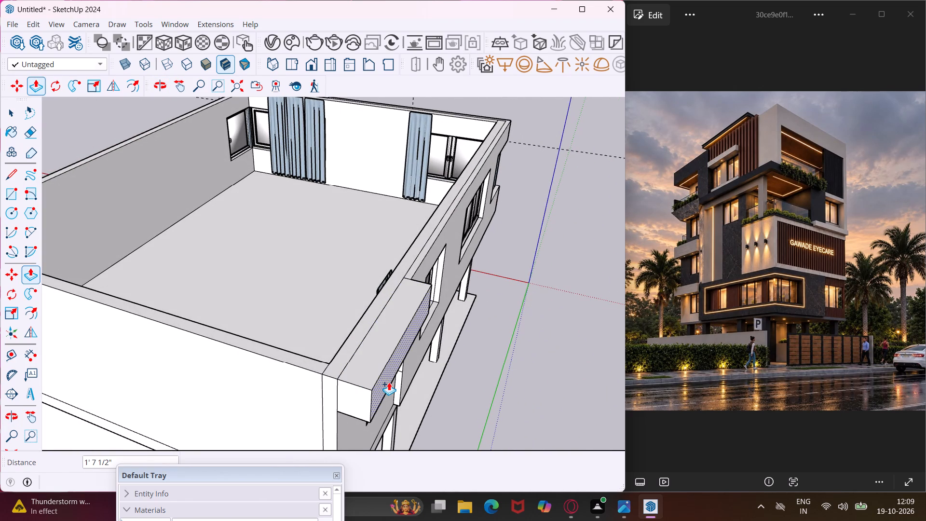
middle_drag(395, 394, 304, 309)
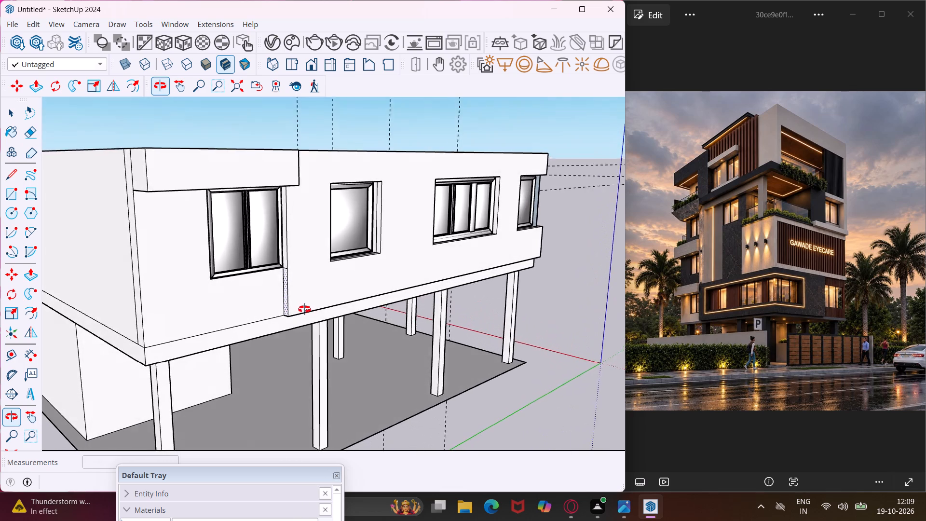
middle_drag(304, 309, 293, 295)
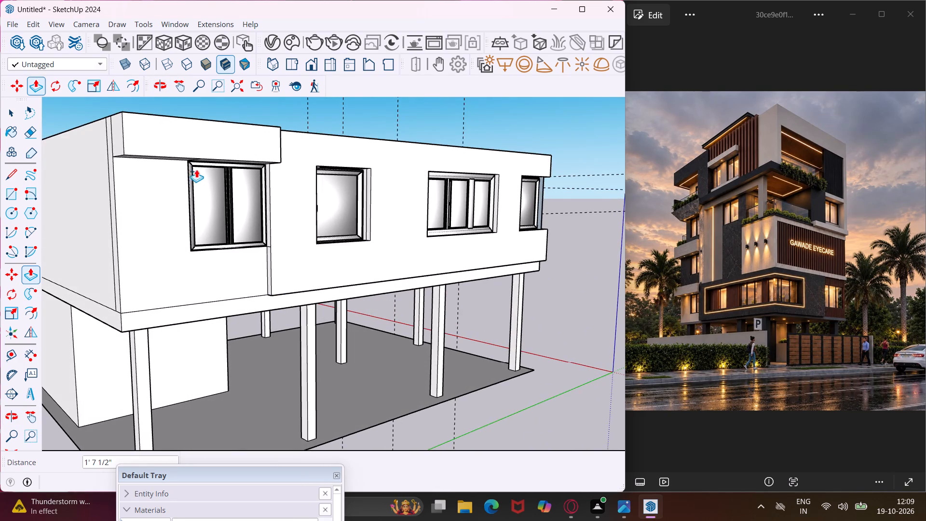
scroll(194, 159, up, 5)
middle_drag(194, 159, 352, 128)
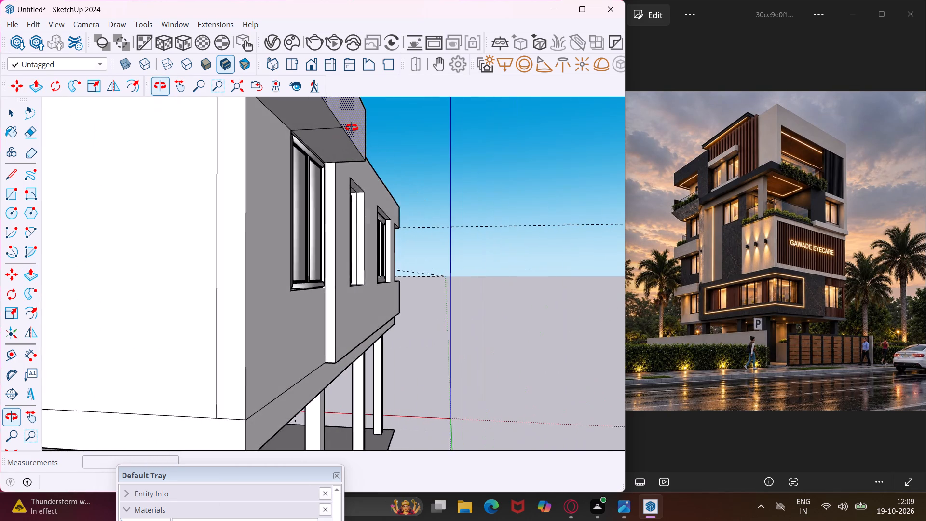
middle_drag(352, 128, 352, 128)
key(Escape)
key(space)
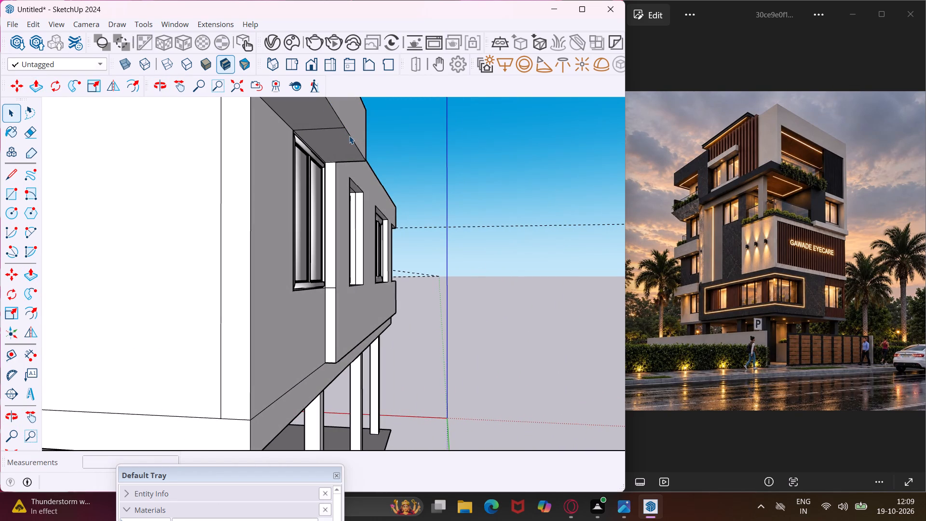
key(e)
click(333, 128)
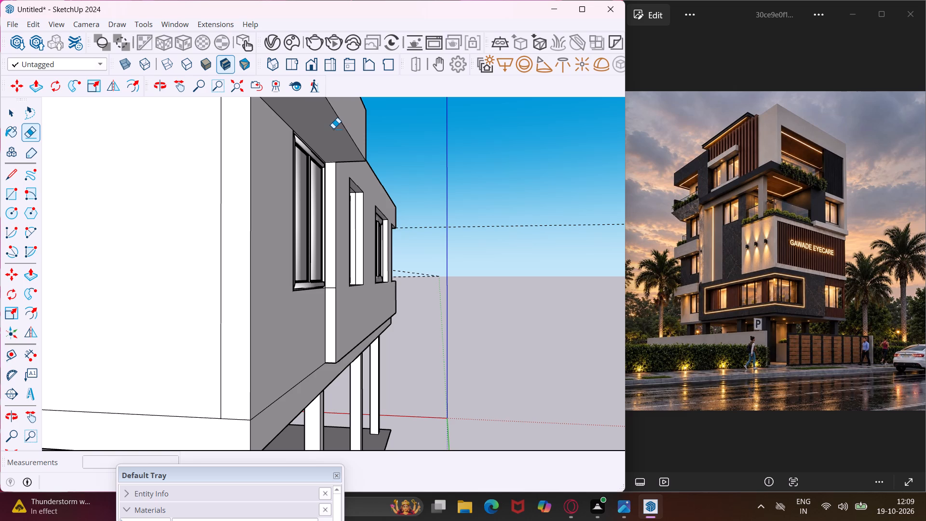
key(Escape)
key(space)
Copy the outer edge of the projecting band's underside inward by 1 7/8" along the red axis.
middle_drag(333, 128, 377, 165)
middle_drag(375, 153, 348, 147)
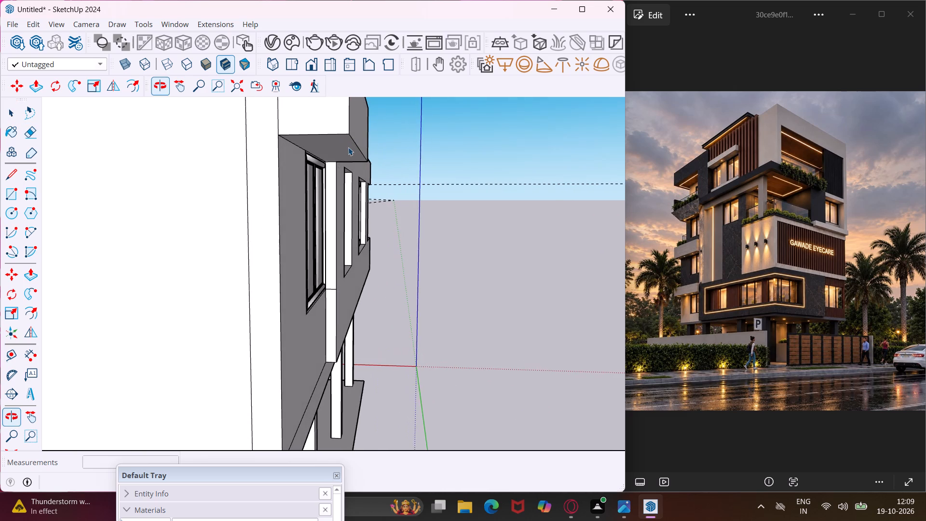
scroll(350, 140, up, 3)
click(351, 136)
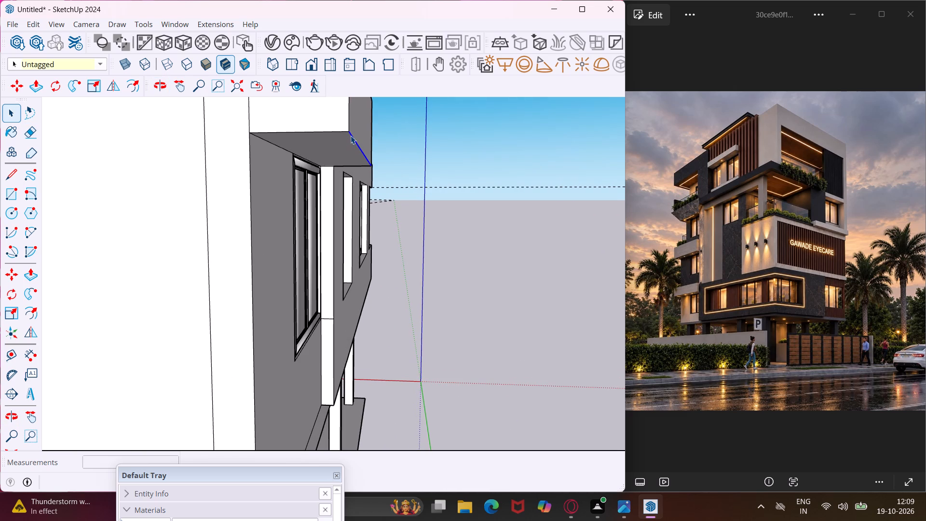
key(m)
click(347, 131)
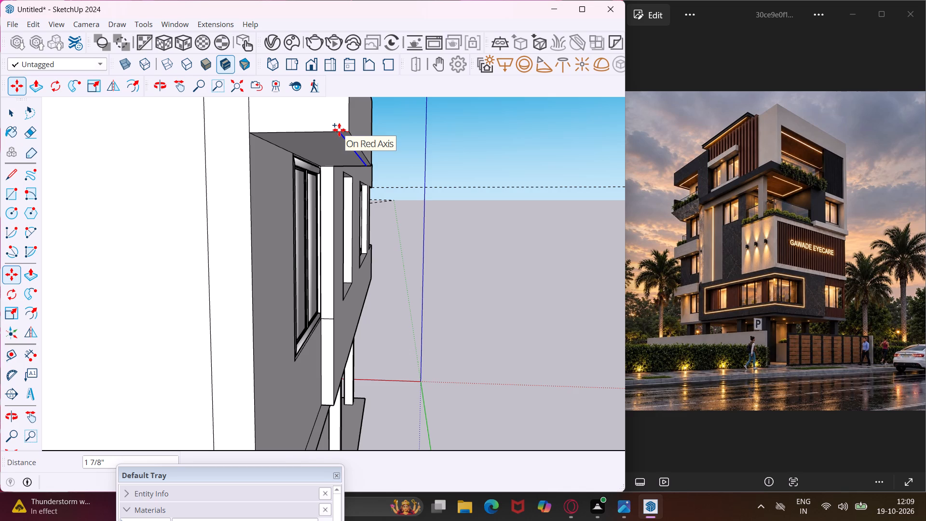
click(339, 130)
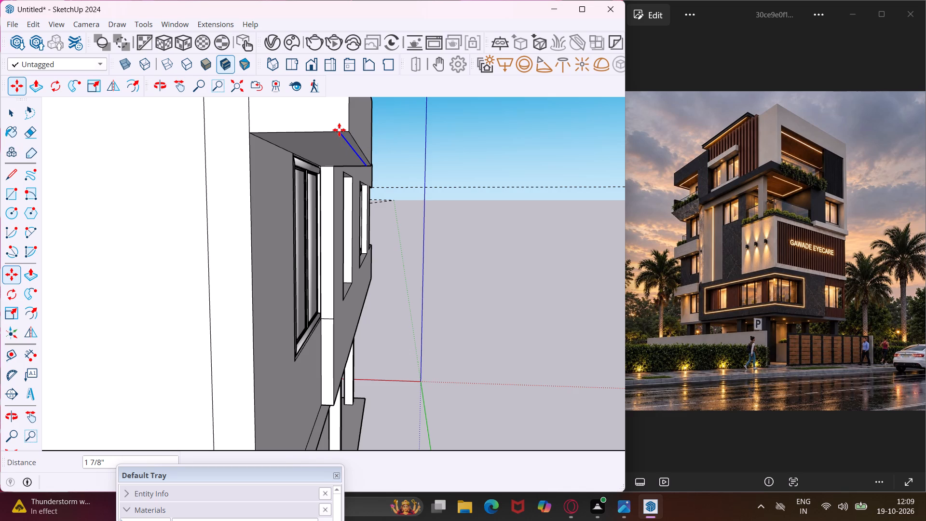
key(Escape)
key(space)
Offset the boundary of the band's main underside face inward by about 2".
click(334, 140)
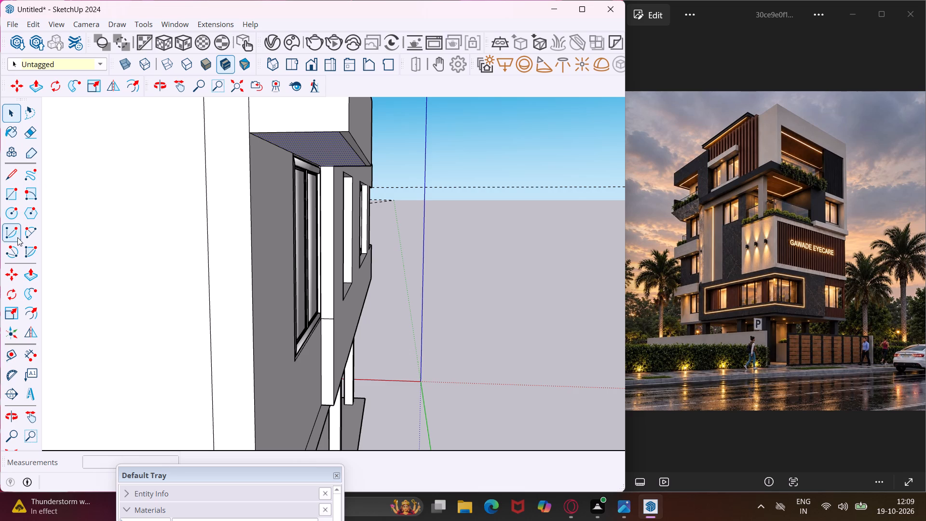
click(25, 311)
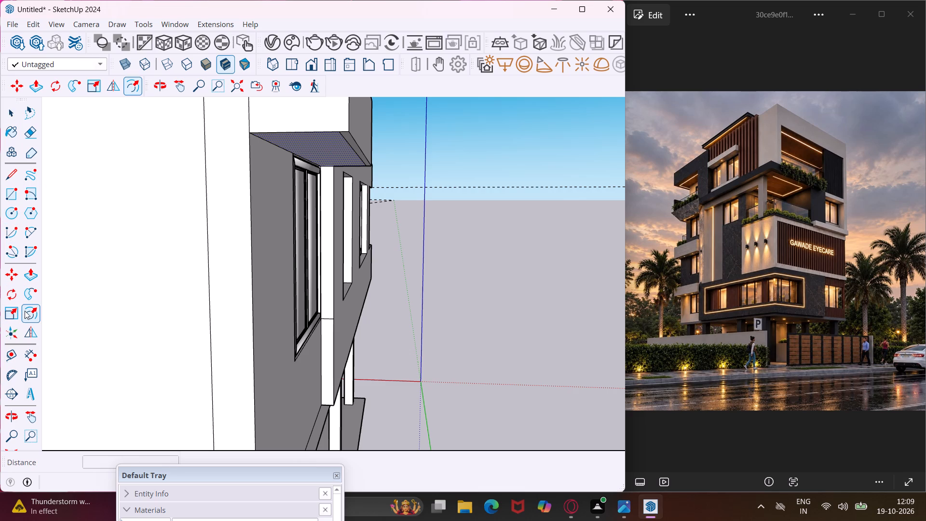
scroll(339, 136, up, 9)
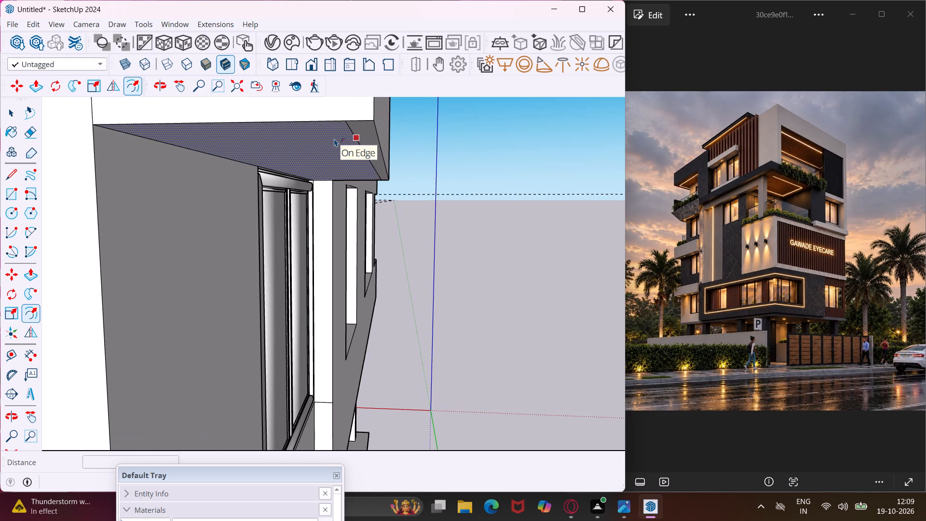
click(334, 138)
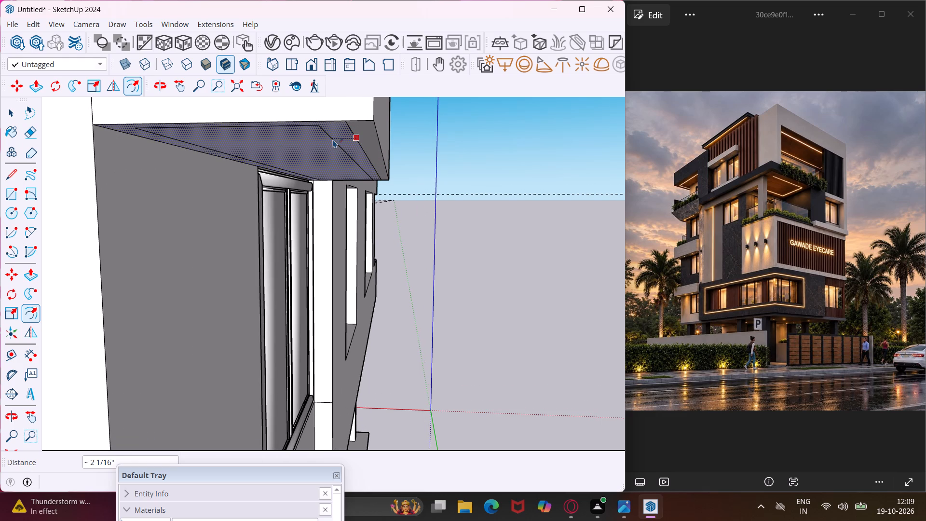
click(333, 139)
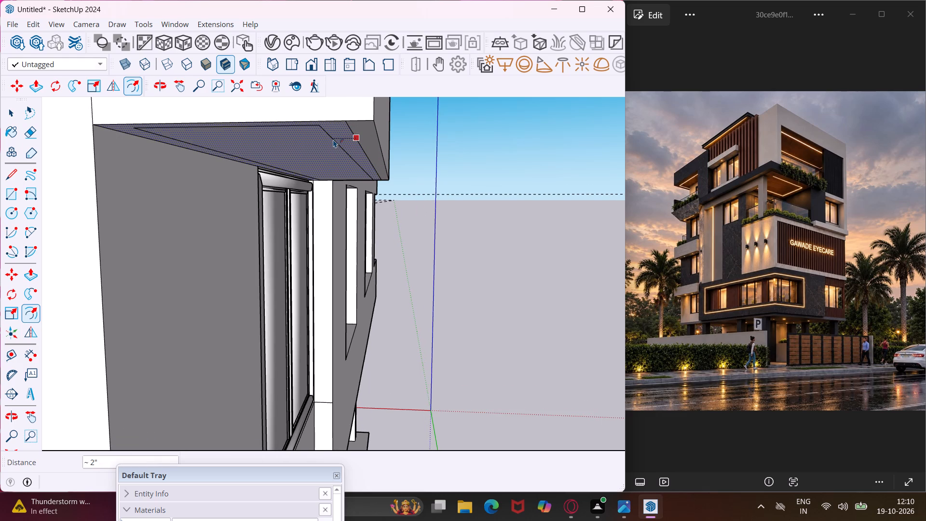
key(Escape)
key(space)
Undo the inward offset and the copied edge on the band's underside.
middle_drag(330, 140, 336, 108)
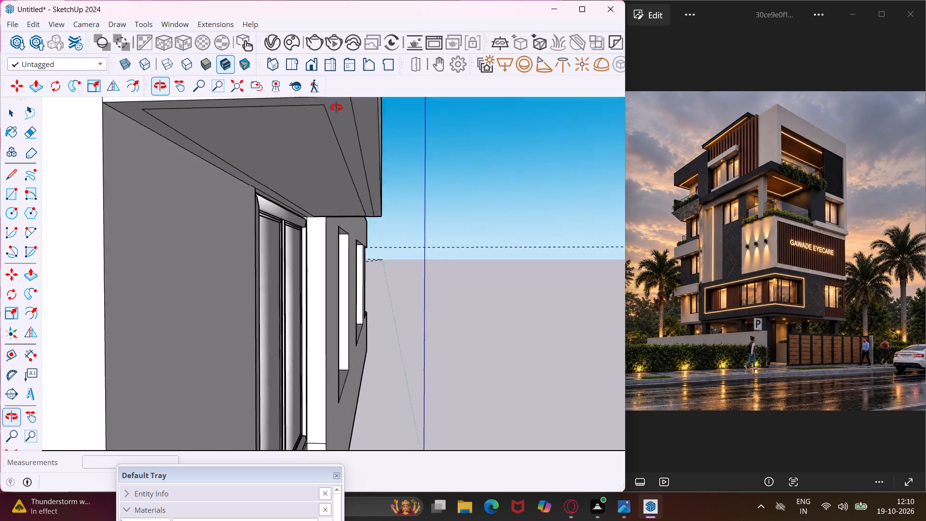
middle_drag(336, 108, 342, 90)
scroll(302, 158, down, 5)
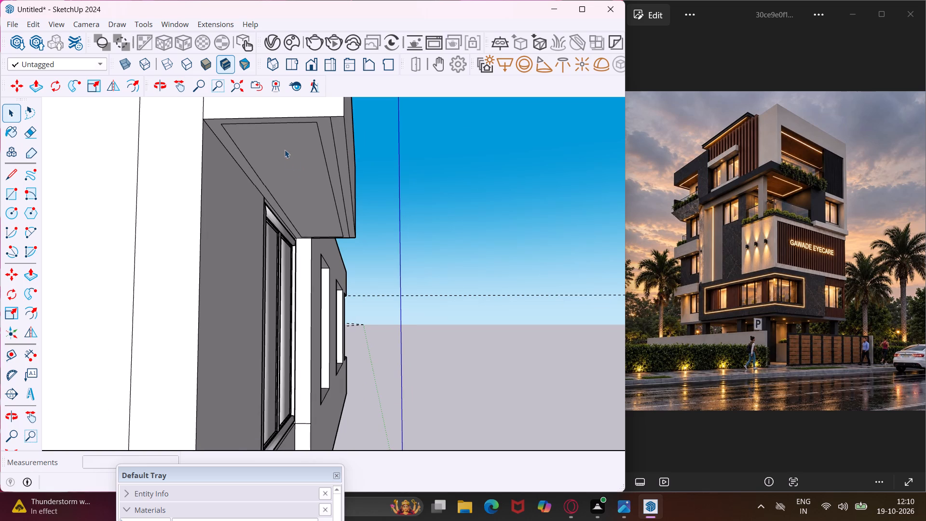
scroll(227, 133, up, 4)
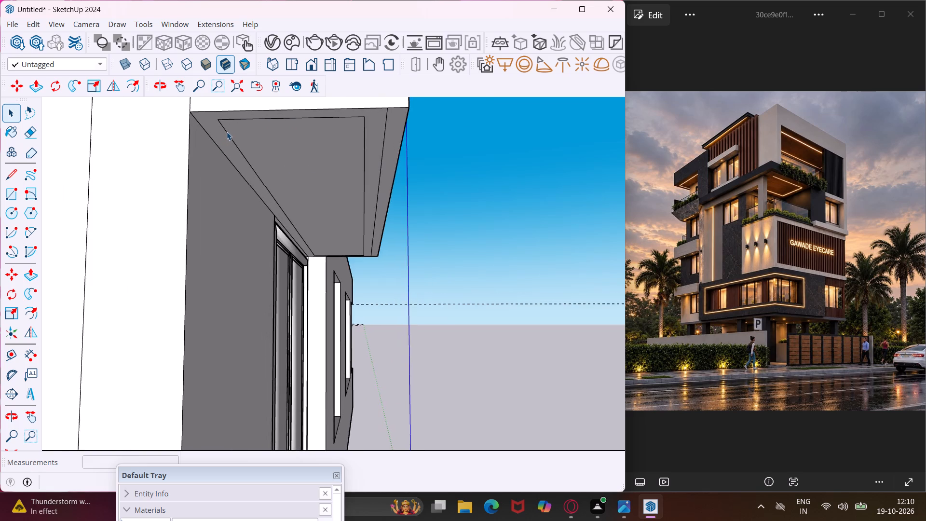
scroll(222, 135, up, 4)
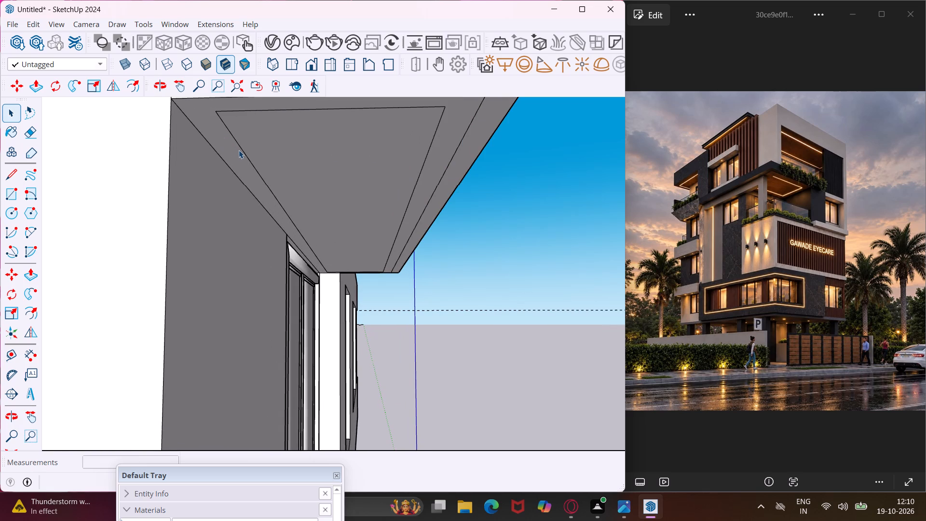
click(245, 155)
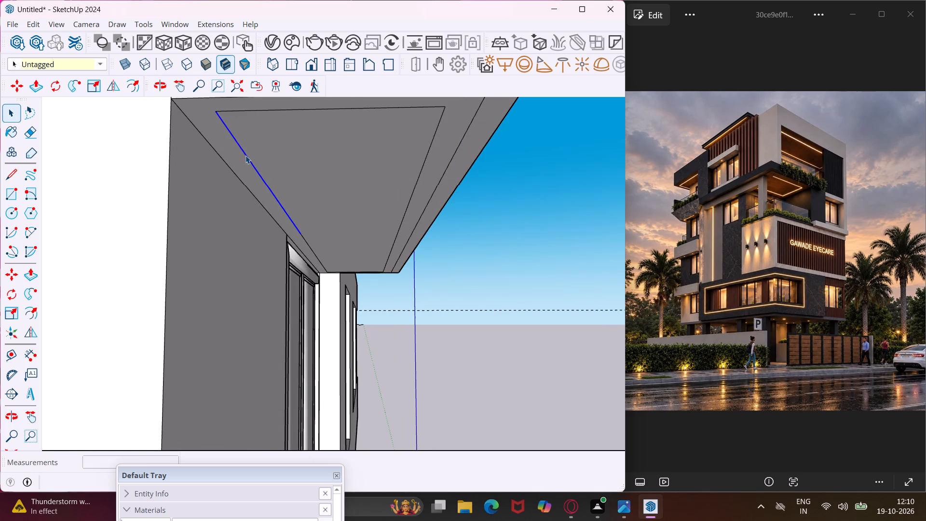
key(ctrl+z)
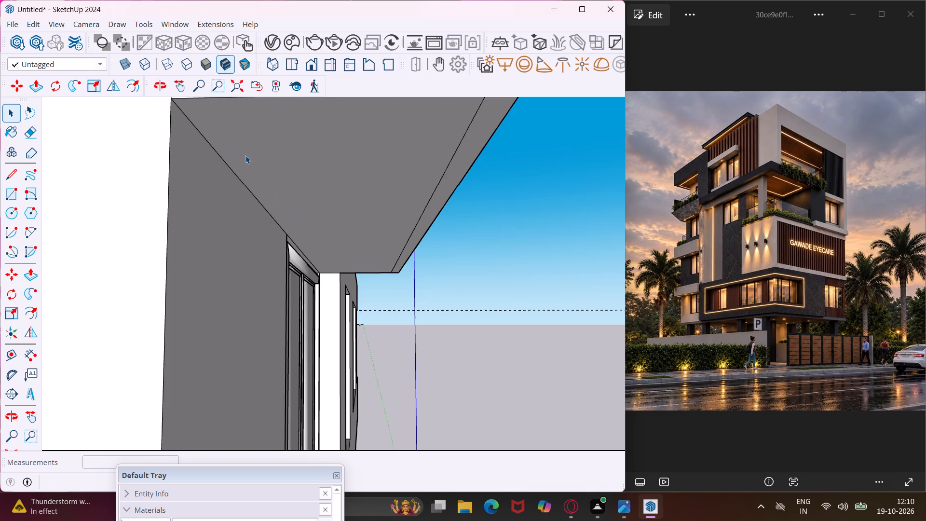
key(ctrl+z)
Offset the boundary of the projecting band's underside face inward by about 2 9/16".
scroll(279, 184, down, 4)
click(304, 186)
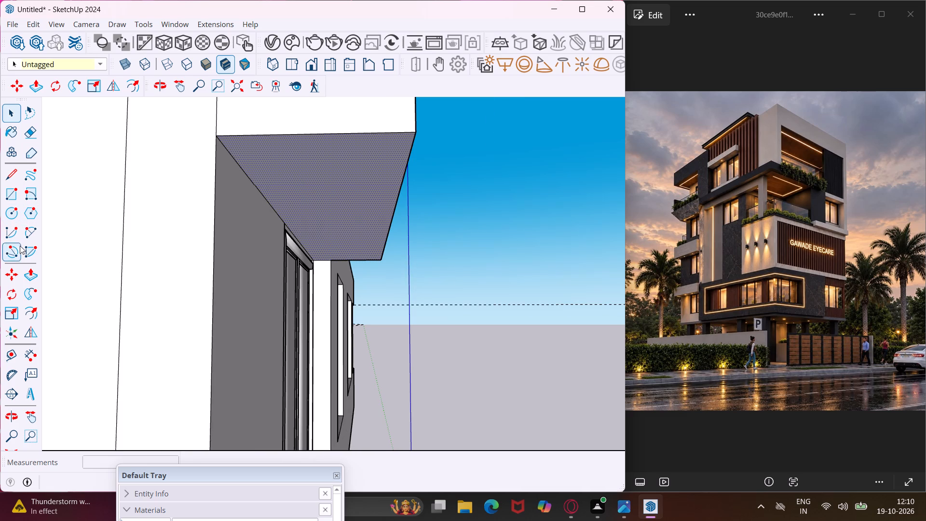
click(22, 310)
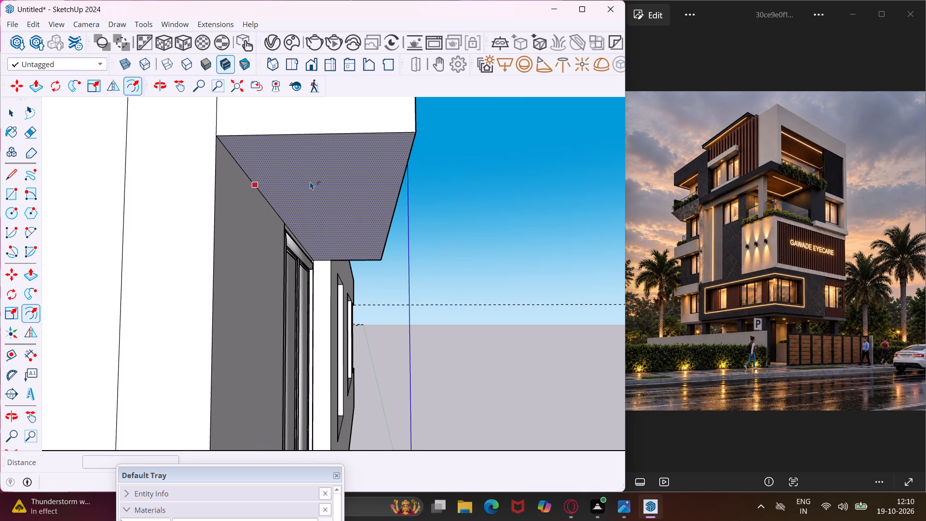
click(346, 154)
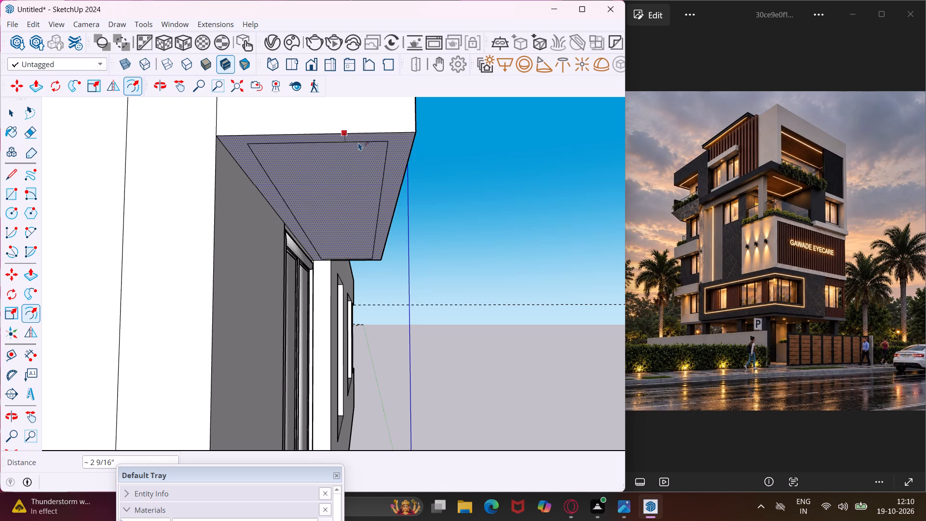
click(358, 142)
key(Escape)
key(space)
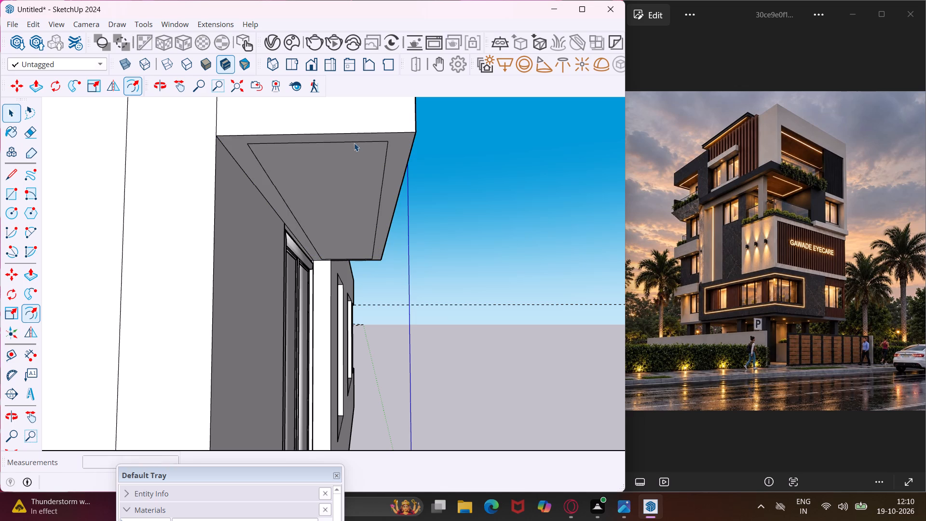
Move the wall-side edge of the inset outline about 2 9/16" along the red axis onto the wall line.
scroll(274, 176, up, 8)
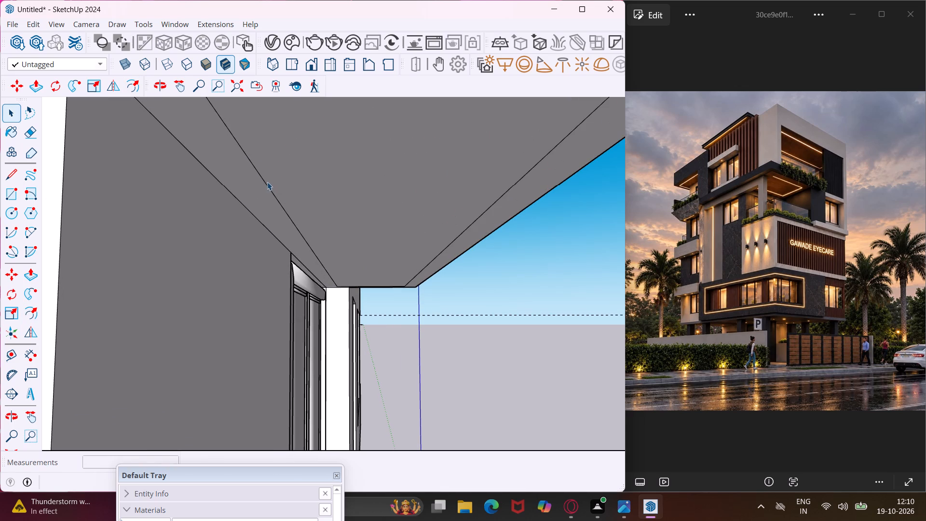
click(266, 182)
scroll(266, 182, down, 2)
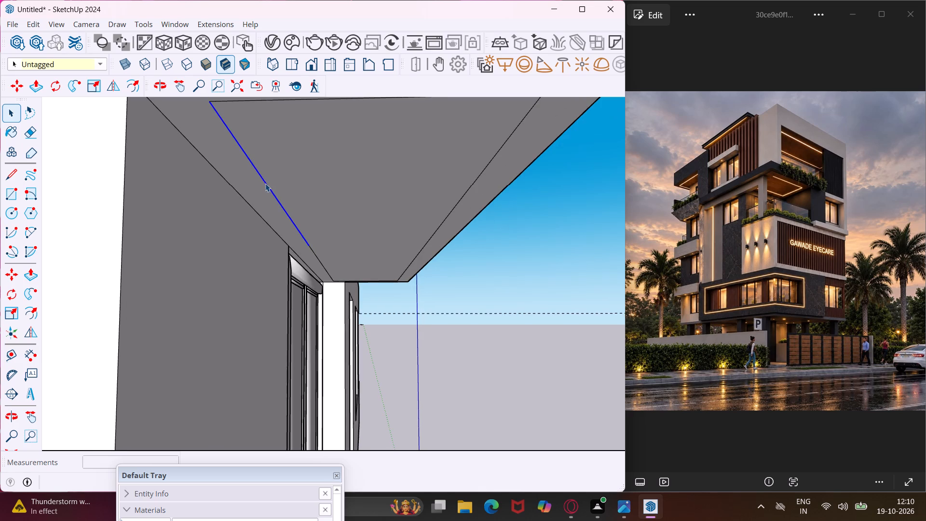
ctrl+click(315, 255)
ctrl+scroll(301, 249, down, 3)
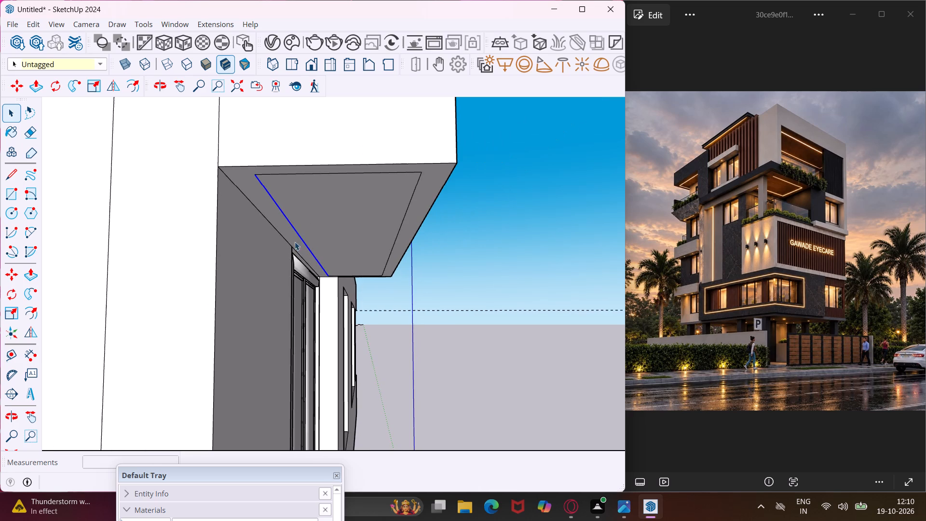
key(m)
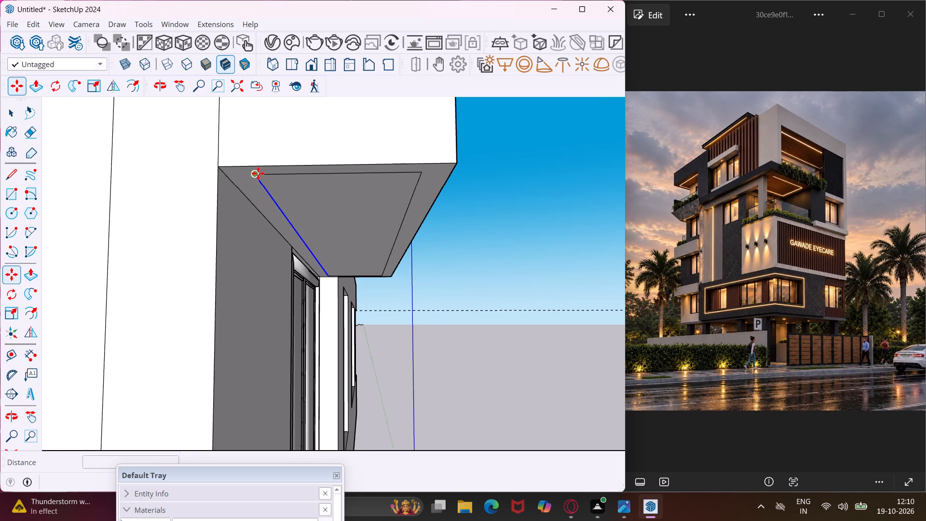
click(256, 173)
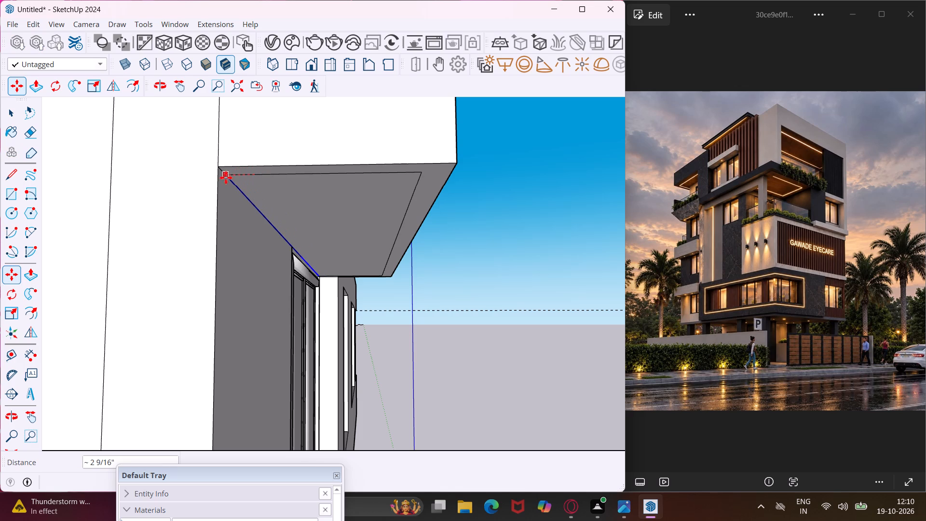
click(223, 176)
key(Escape)
key(space)
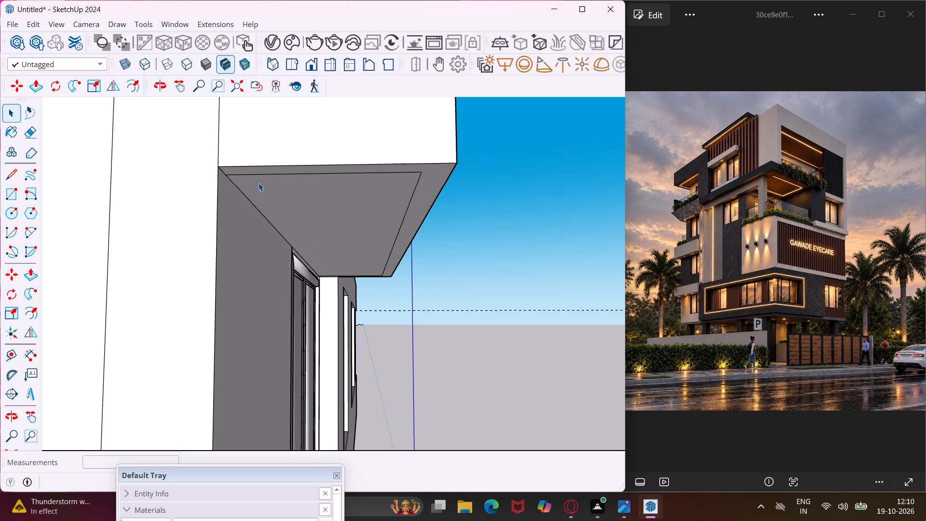
Push the inset face on the band's underside upward by 1 1/8" to form a recess.
click(289, 185)
key(p)
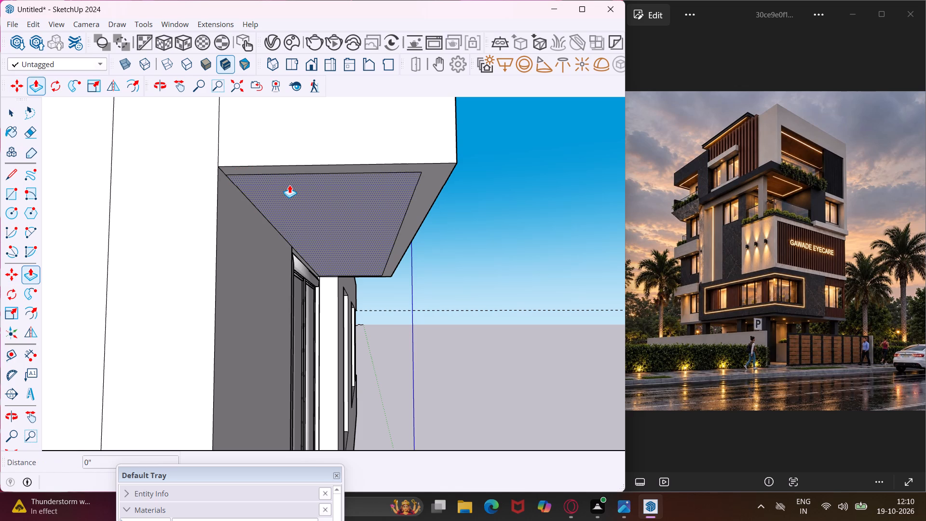
click(289, 185)
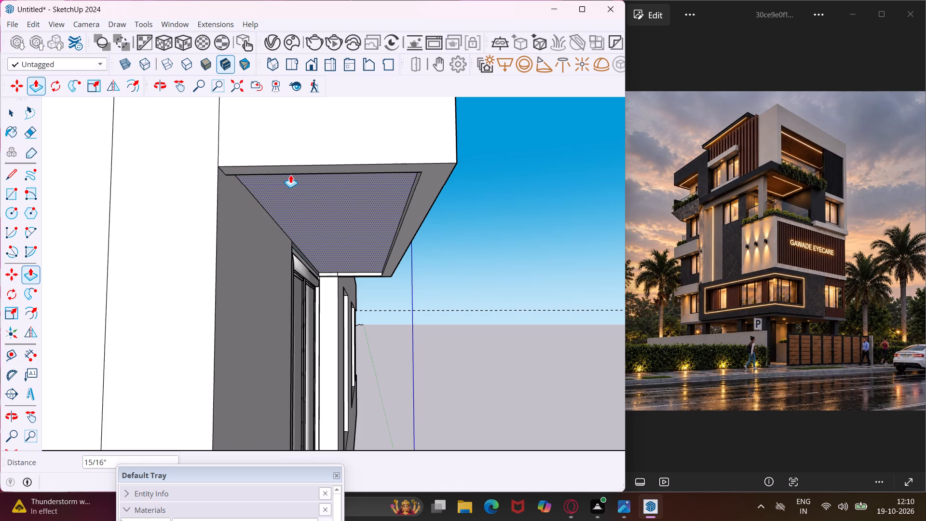
click(290, 173)
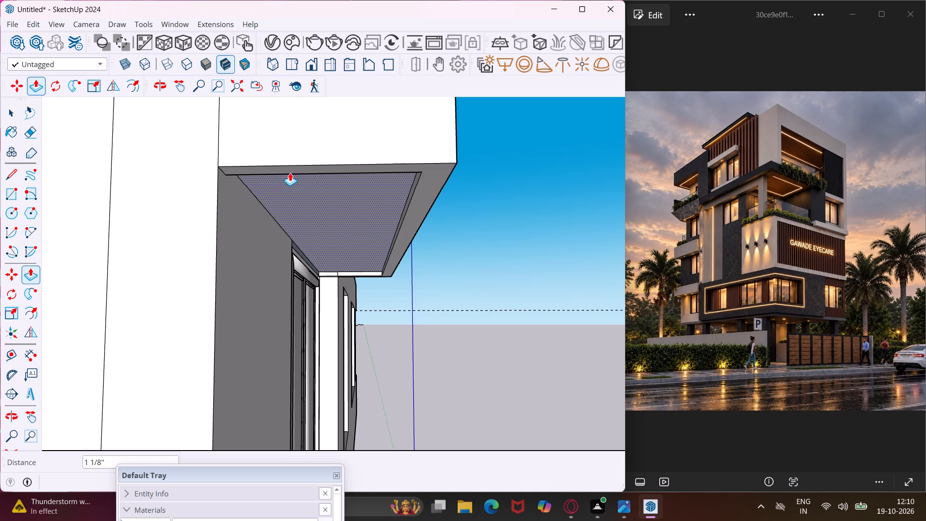
key(Escape)
key(space)
Copy the top edge of the band's front face down 2' to its bottom edge, dividing the distance into 3 equal parts.
middle_drag(331, 231, 271, 269)
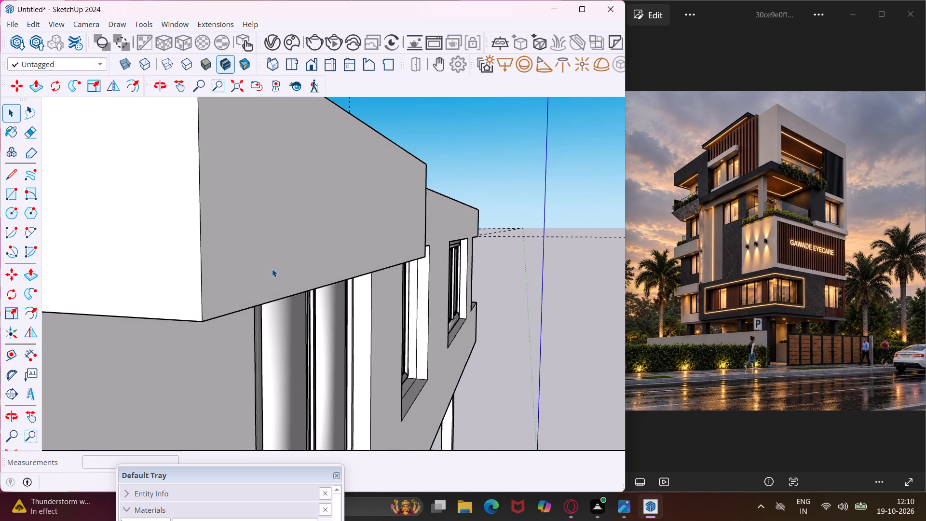
scroll(272, 269, down, 4)
middle_drag(272, 268, 180, 325)
scroll(175, 303, down, 3)
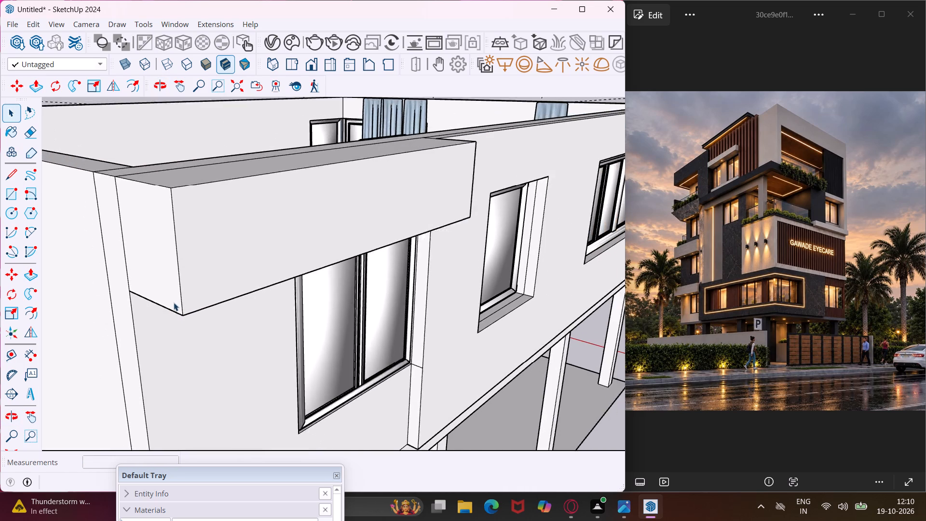
scroll(174, 302, down, 2)
middle_drag(258, 269, 203, 264)
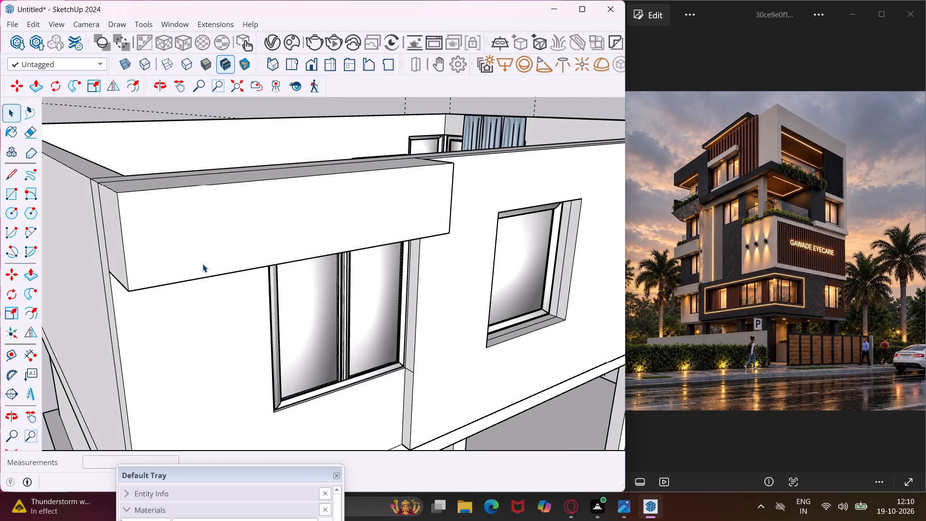
click(130, 193)
key(m)
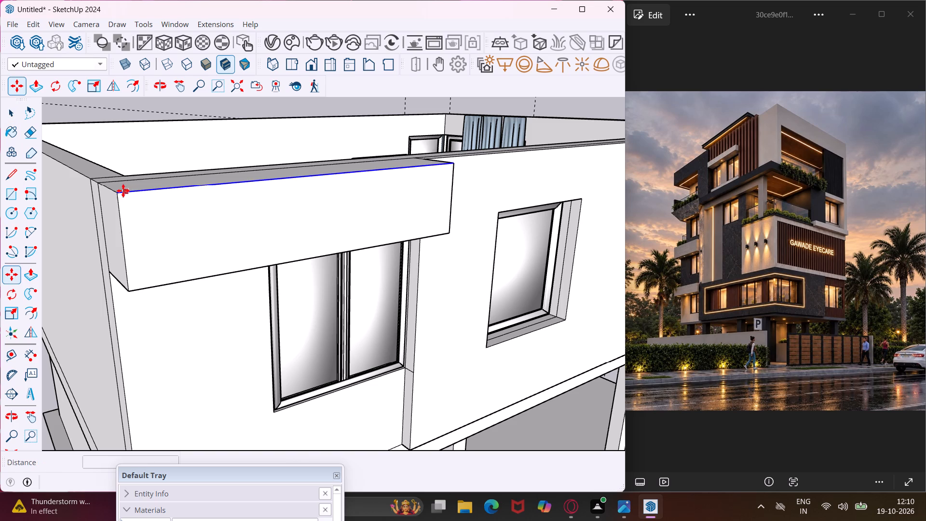
click(117, 193)
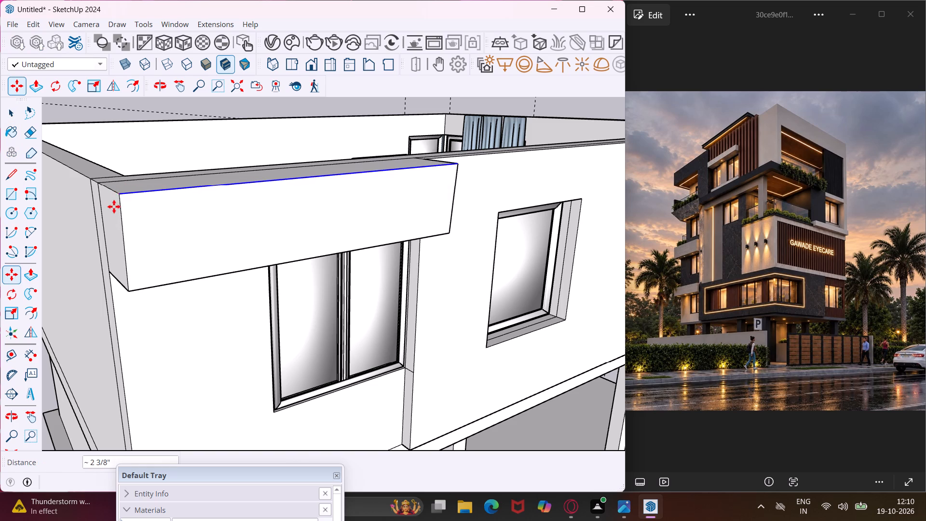
click(128, 290)
key(slash)
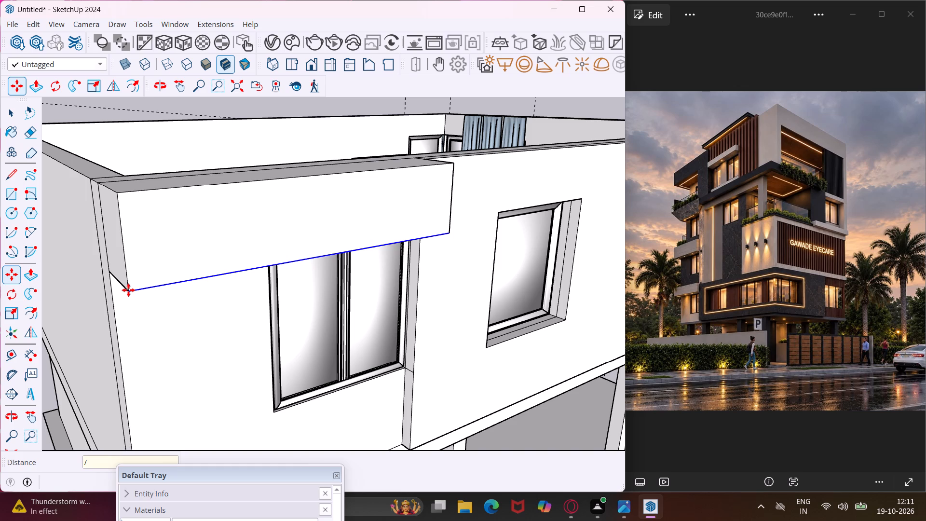
key(3)
key(Return)
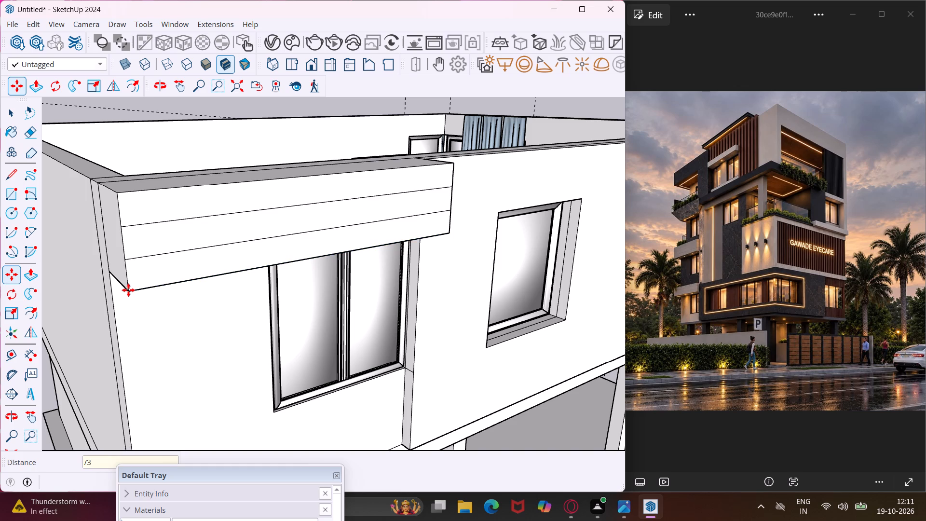
key(Escape)
key(space)
Copy both horizontal dividing lines on the band's front face downward by about 3/4" to form two thin strips.
scroll(134, 217, up, 3)
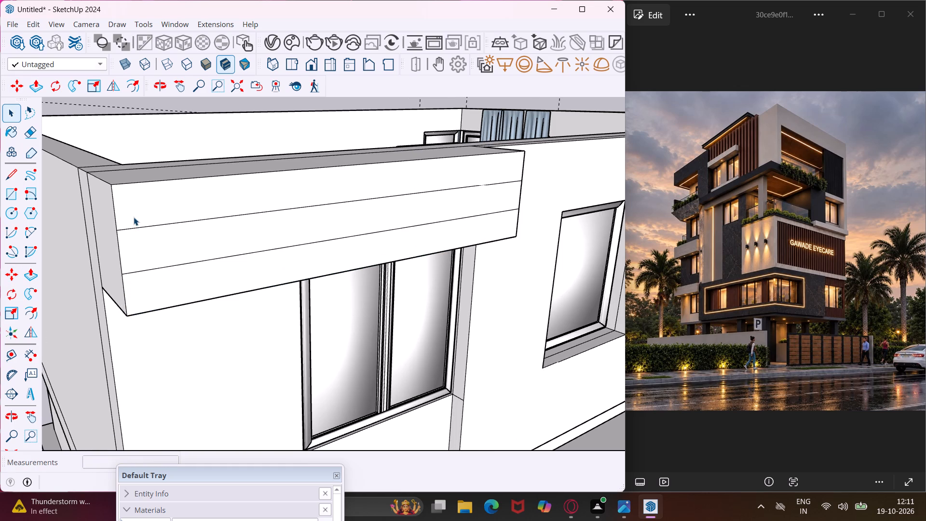
scroll(134, 217, up, 4)
click(134, 232)
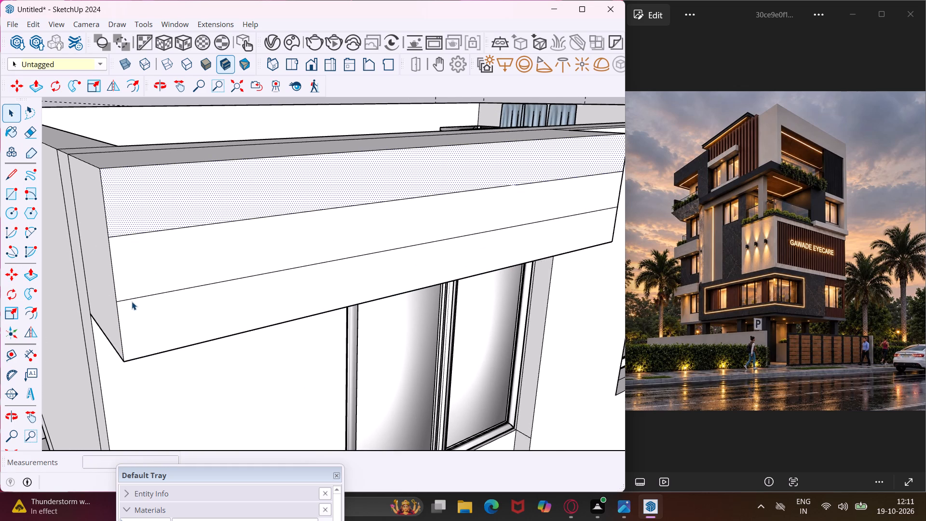
ctrl+click(128, 300)
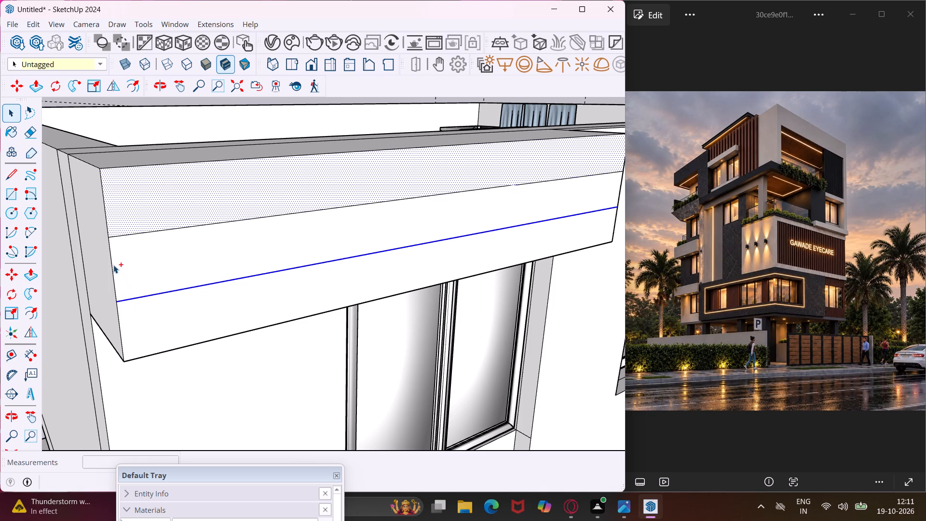
click(121, 234)
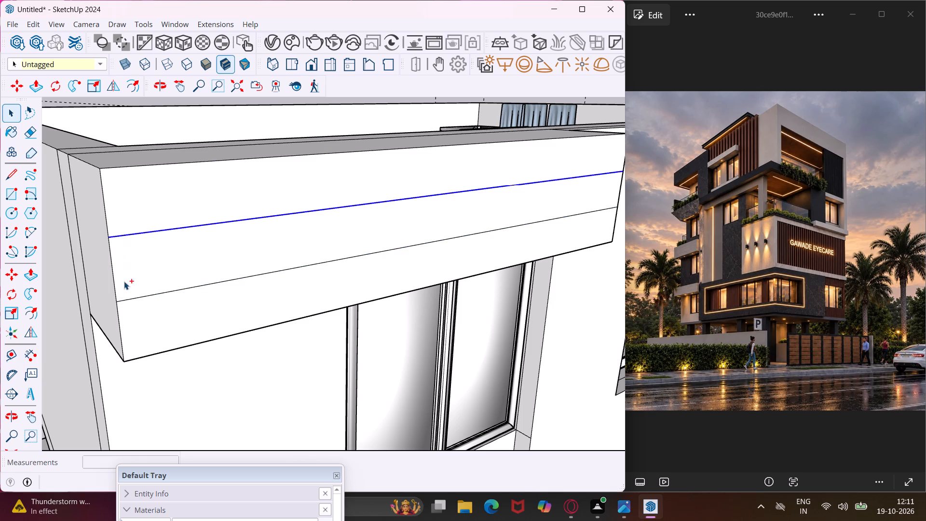
ctrl+click(132, 298)
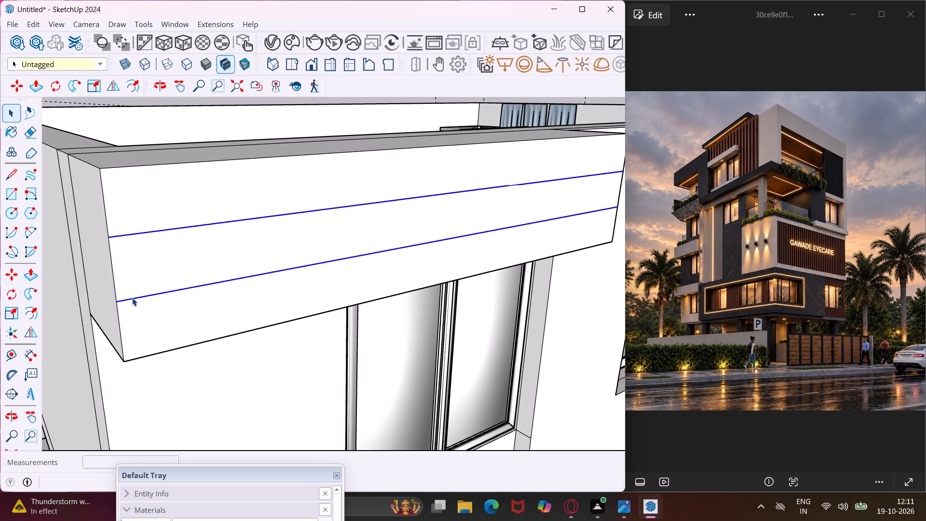
key(m)
scroll(116, 299, up, 3)
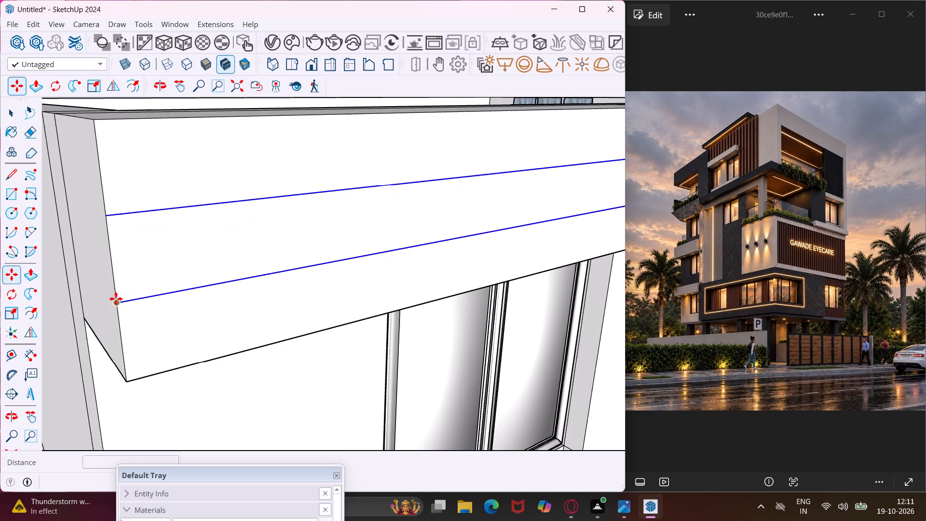
scroll(116, 299, up, 3)
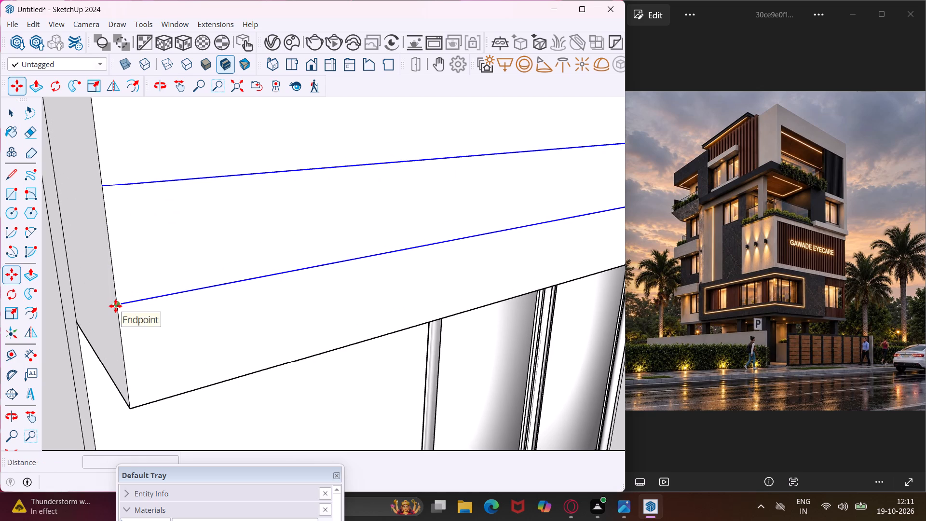
click(115, 306)
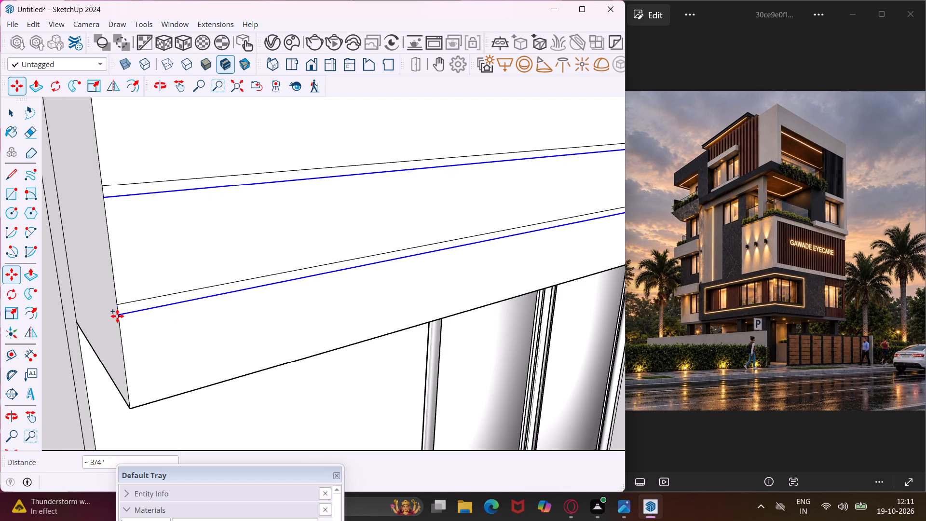
click(117, 316)
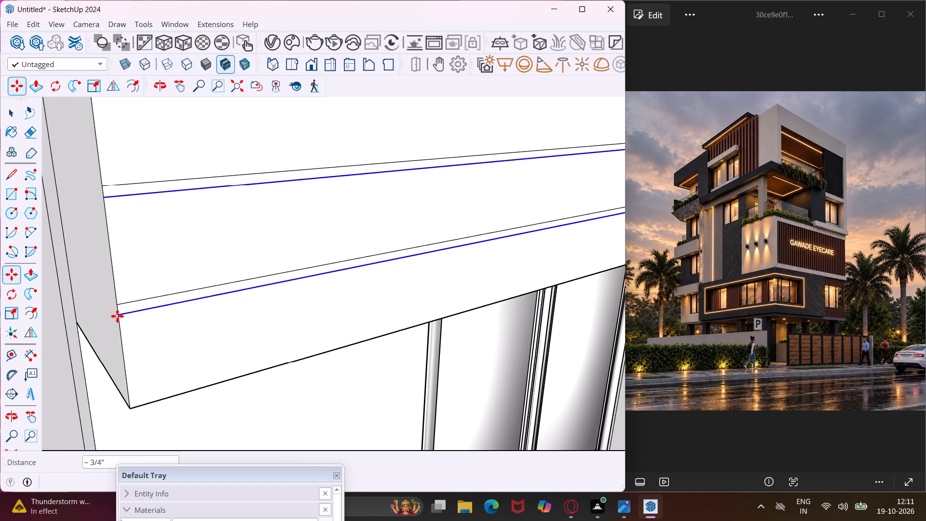
key(Escape)
key(space)
Extrude the upper thin strip outward from the band's front face by 1 1/4".
scroll(124, 224, down, 4)
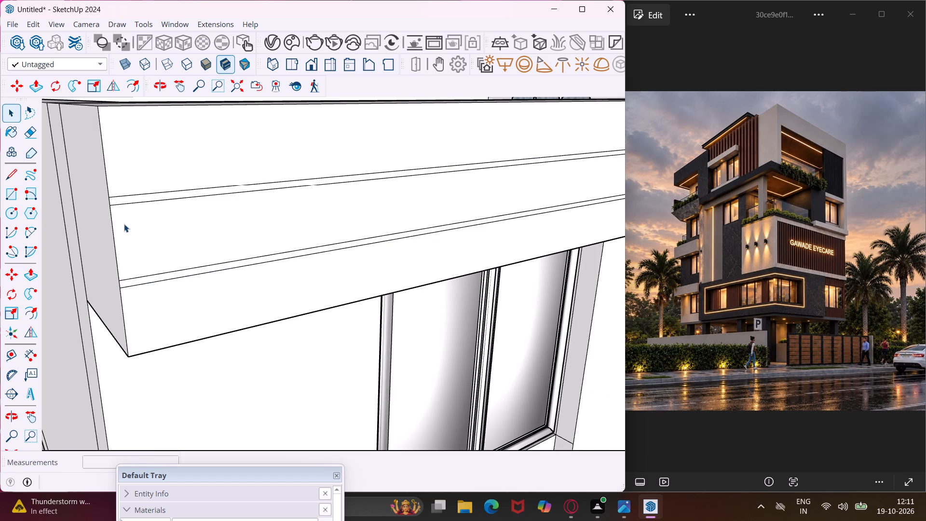
scroll(116, 200, up, 6)
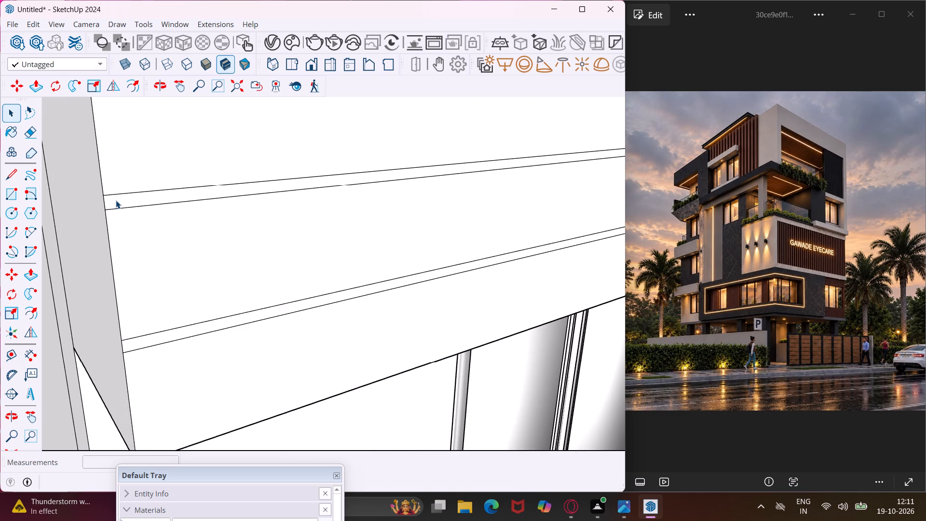
click(116, 200)
key(p)
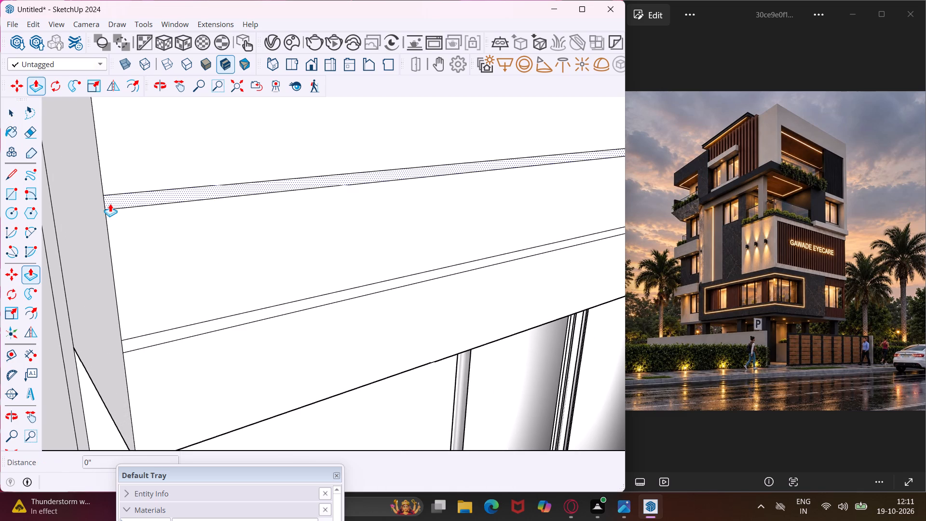
click(110, 204)
click(103, 202)
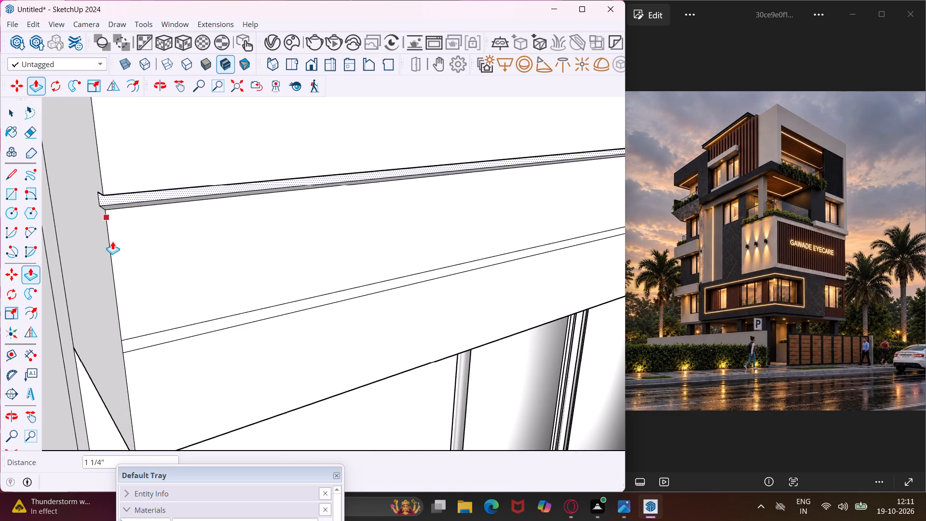
key(Escape)
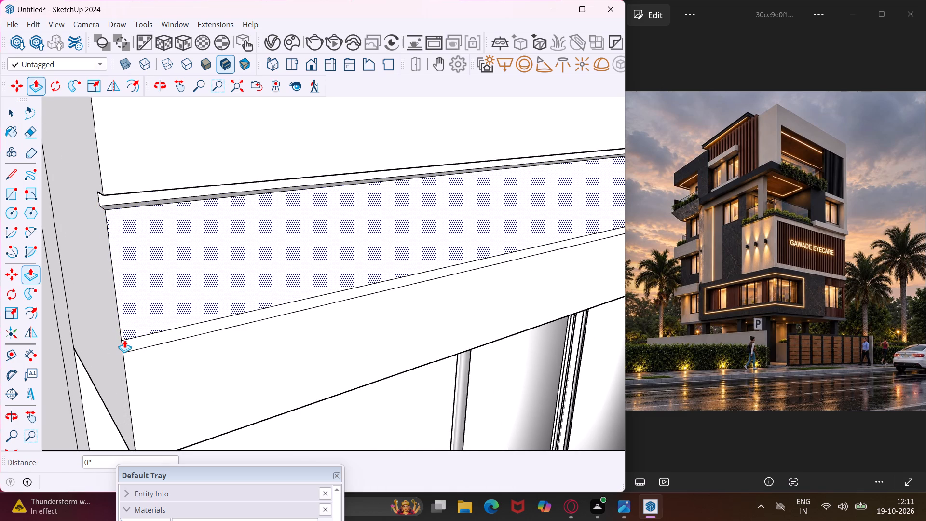
Extrude the lower thin strip on the band's front face outward by 1 1/4", matching the upper strip.
click(124, 340)
key(Escape)
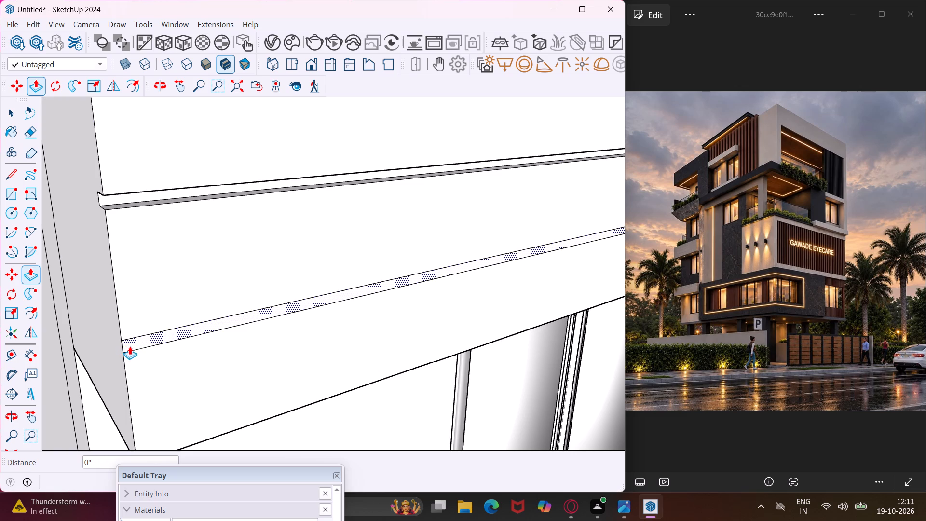
click(127, 342)
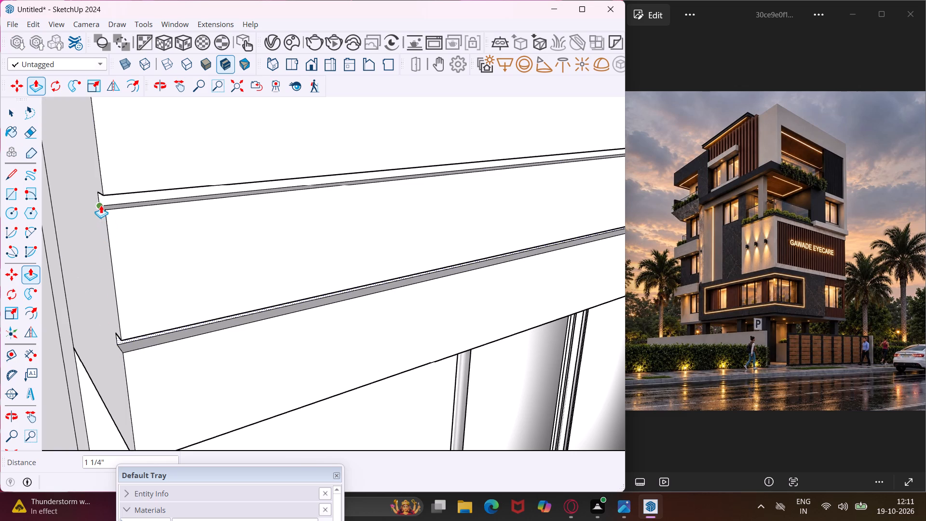
click(100, 204)
key(Escape)
key(space)
Examine the striped band and the adjoining facade windows from above, below and along the building's side.
scroll(70, 288, down, 13)
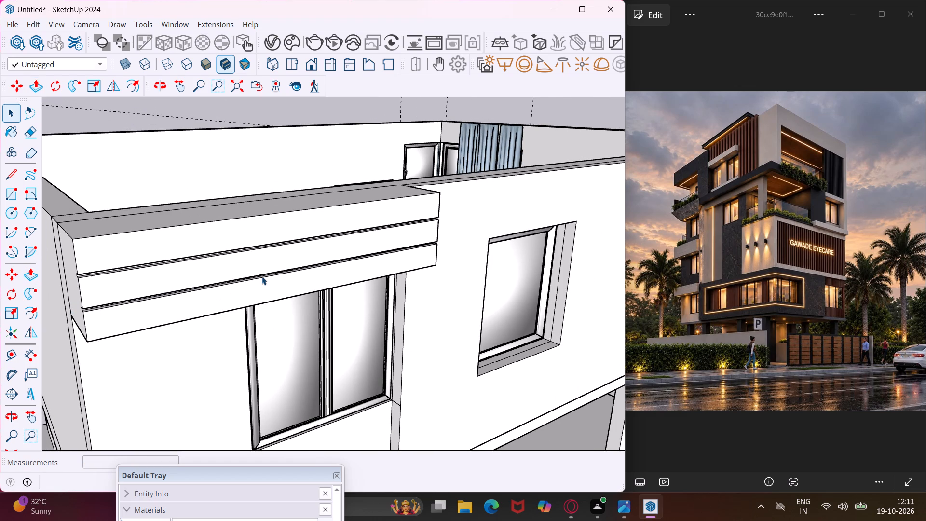
middle_drag(261, 276, 169, 275)
scroll(169, 275, down, 4)
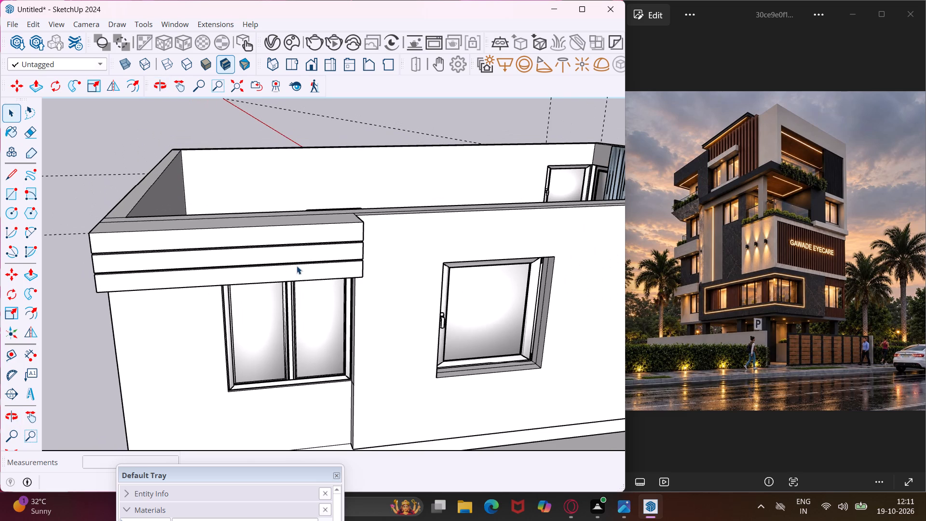
middle_drag(297, 265, 133, 248)
scroll(140, 253, down, 3)
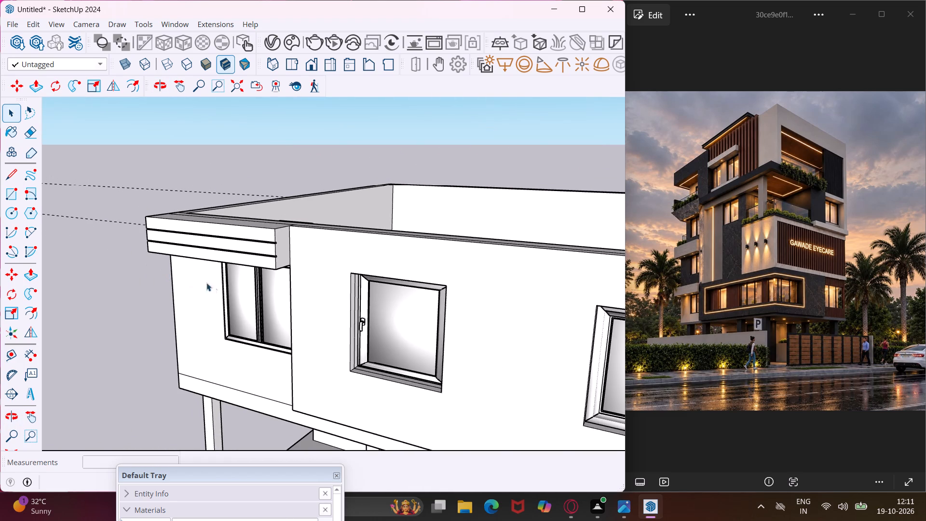
middle_drag(213, 285, 308, 157)
scroll(308, 157, up, 1)
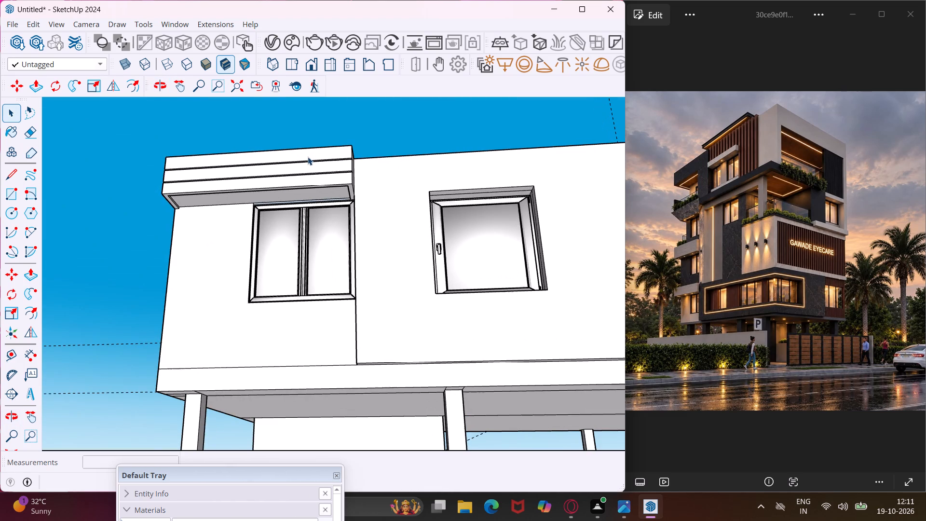
scroll(350, 237, down, 2)
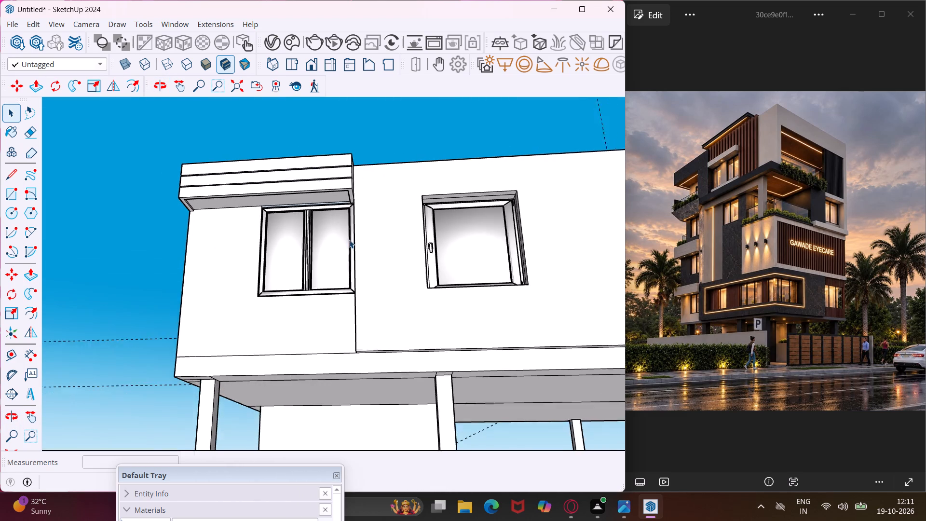
scroll(349, 240, down, 1)
middle_drag(391, 275, 175, 414)
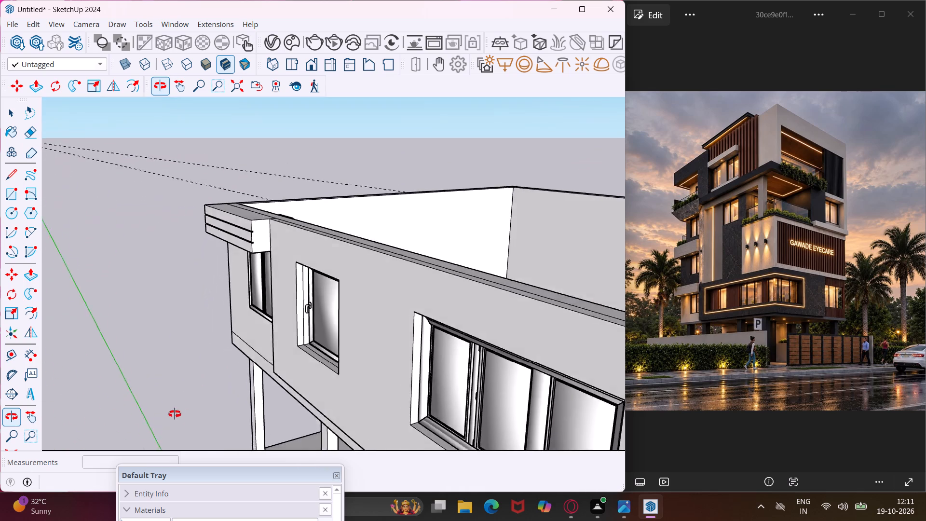
middle_drag(175, 414, 163, 433)
scroll(285, 329, down, 5)
middle_drag(307, 344, 302, 263)
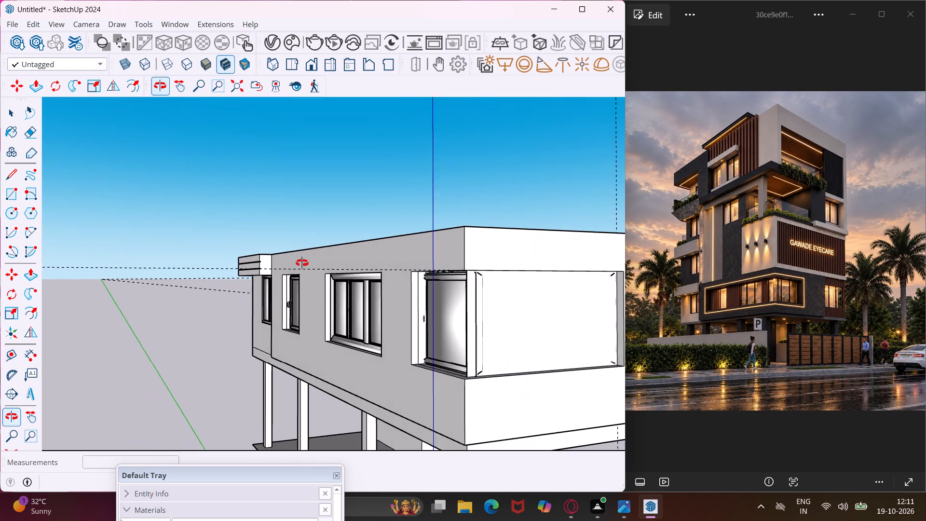
middle_drag(302, 263, 462, 289)
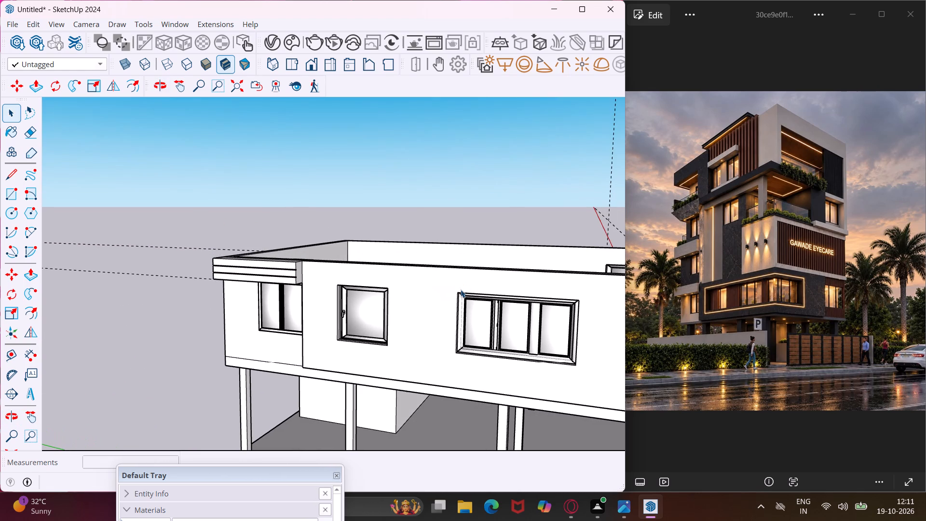
scroll(328, 284, up, 4)
middle_drag(328, 284, 419, 295)
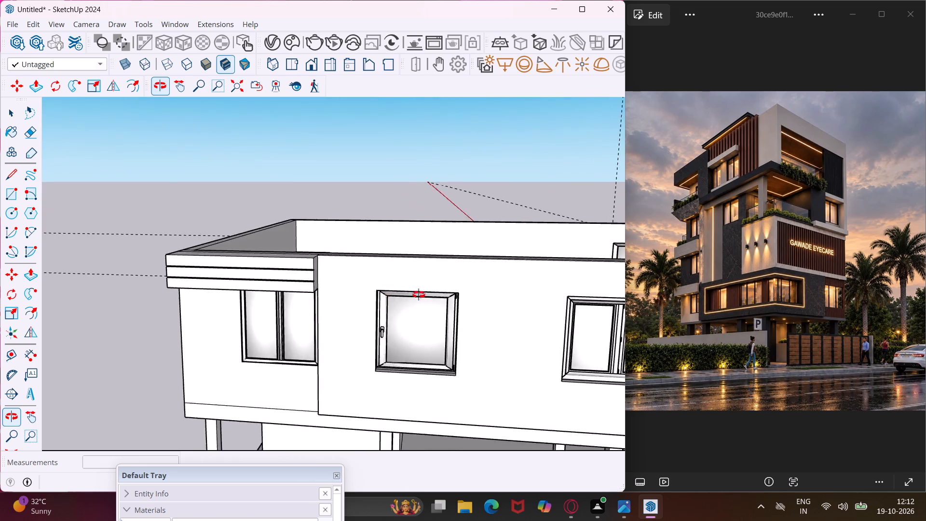
middle_drag(419, 295, 481, 288)
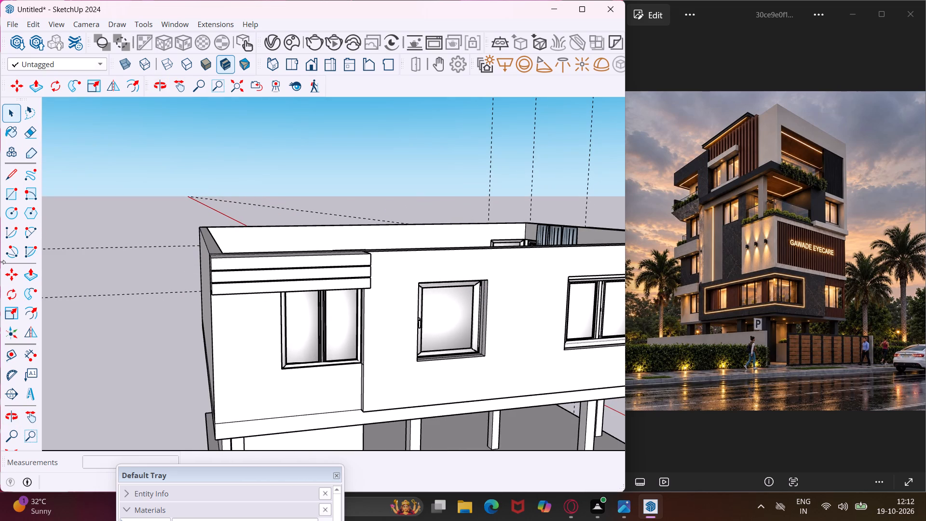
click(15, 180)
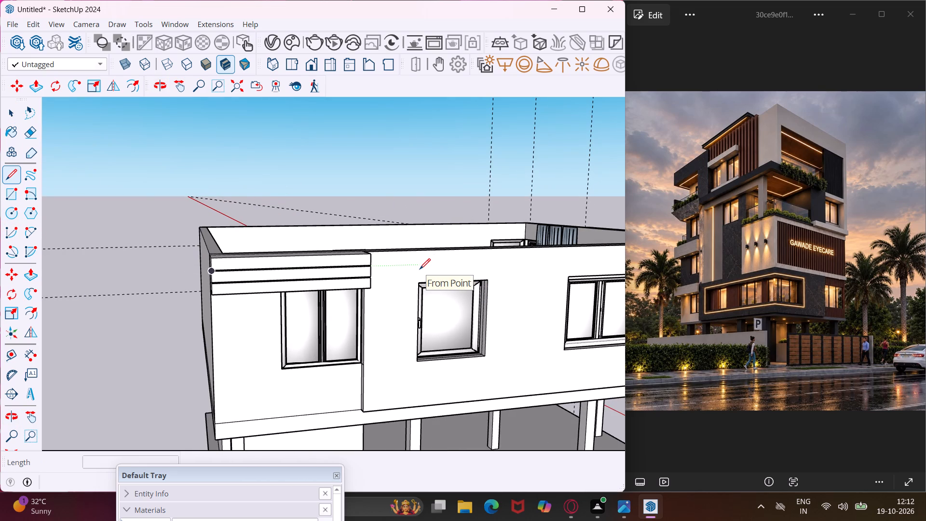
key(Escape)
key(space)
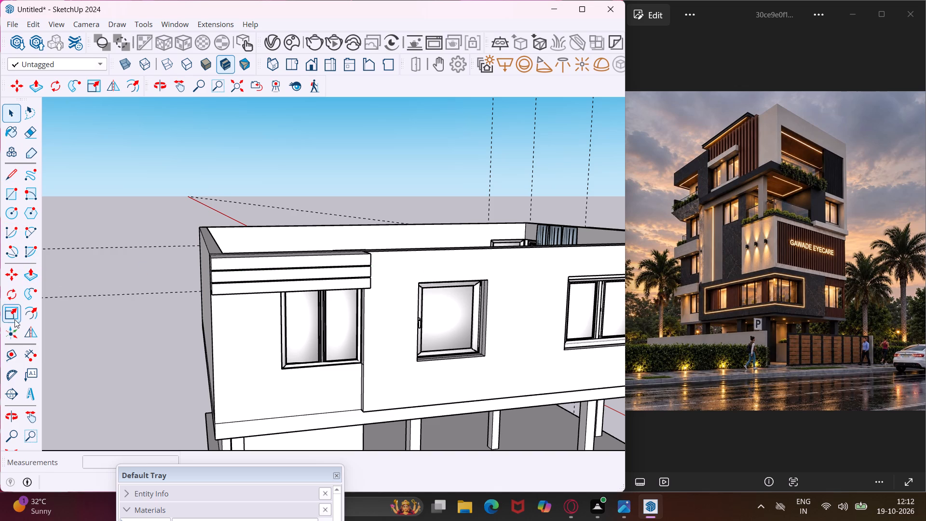
Place two horizontal guides above the single-pane window beside the band, the first about 1' 1" below the wall's top edge, the second 4" lower.
click(17, 346)
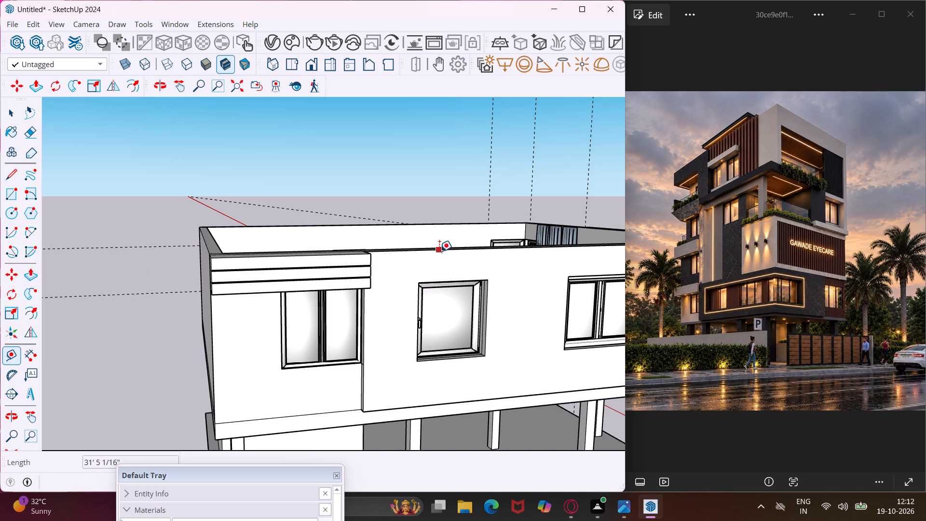
scroll(439, 252, up, 9)
click(439, 252)
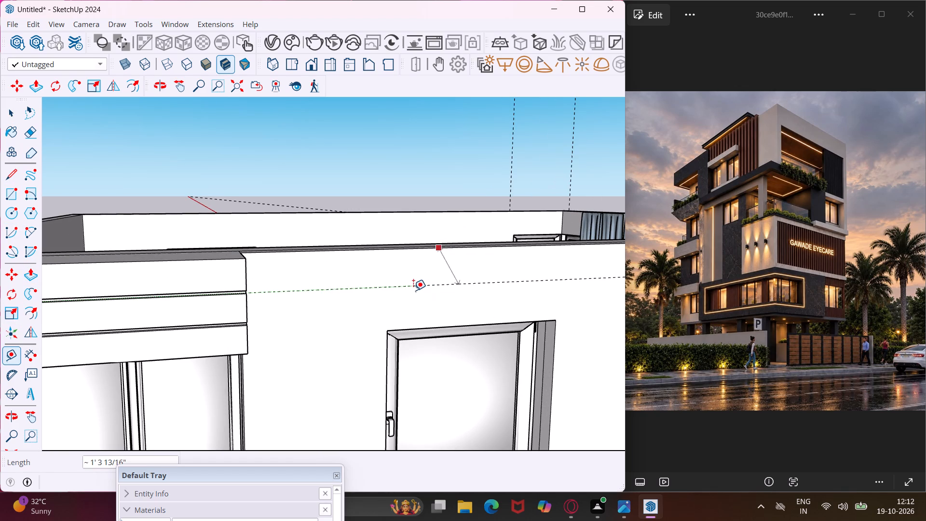
middle_drag(405, 289, 358, 257)
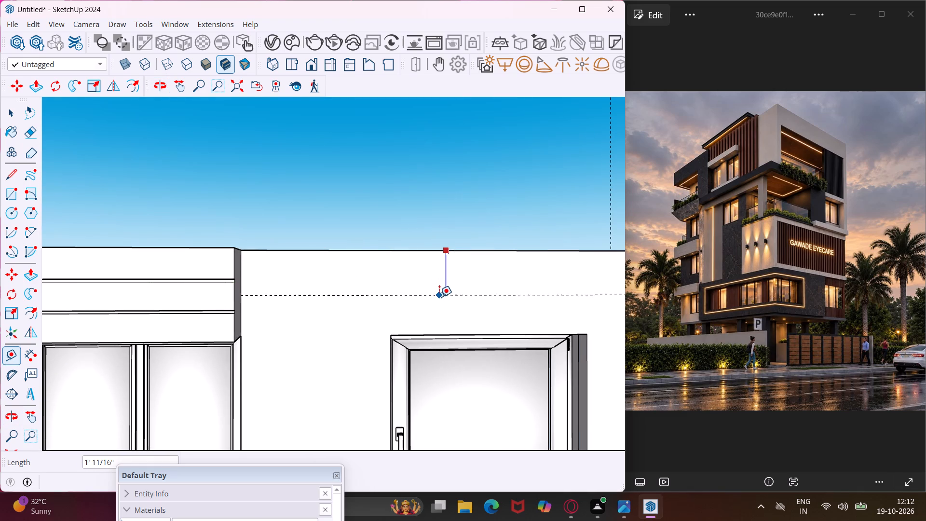
click(439, 297)
click(438, 300)
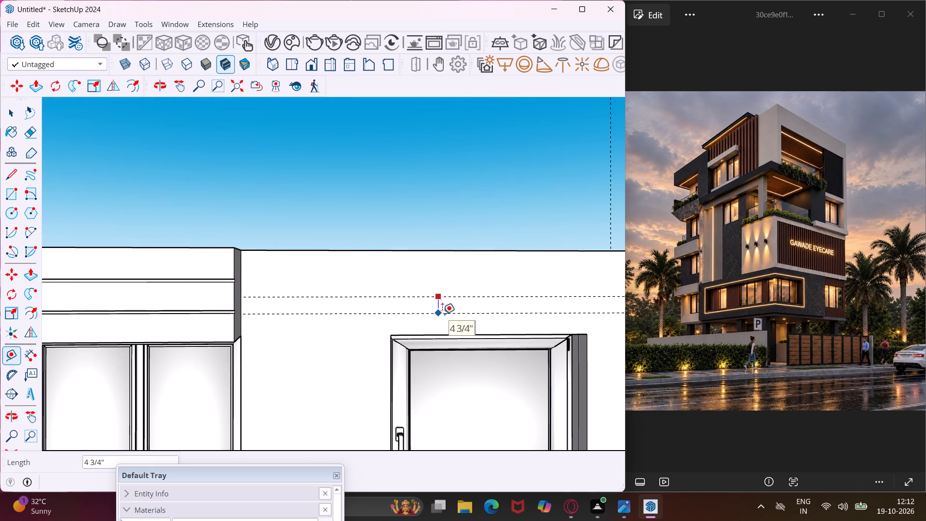
key(4)
key(shift+quotedbl)
key(Return)
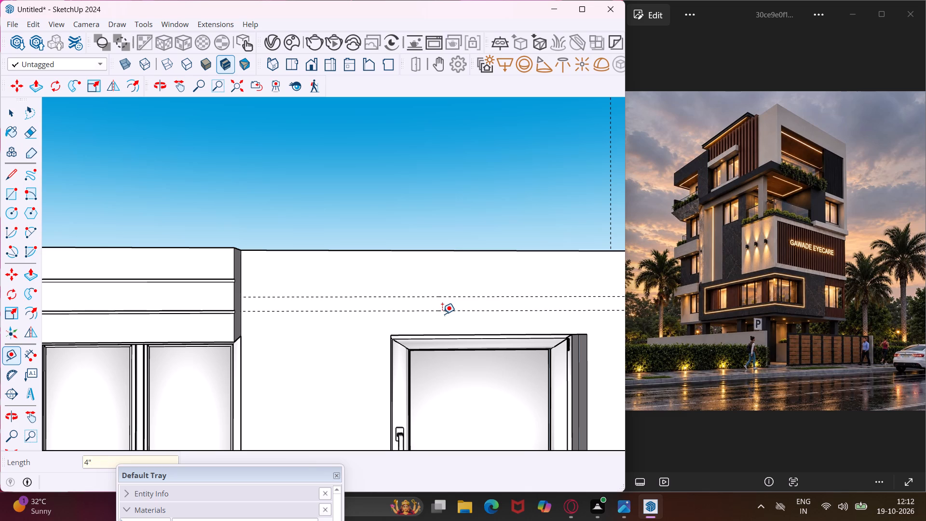
Place two vertical guides on the handle side of the single-pane window, the first about 8 7/8" from the opening's edge, the second 4" farther out.
scroll(442, 314, down, 5)
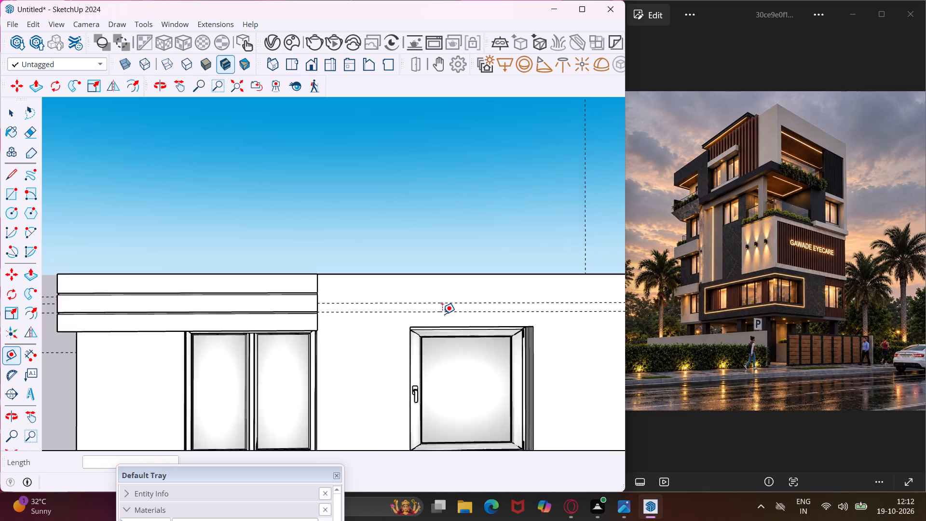
scroll(442, 314, down, 2)
scroll(412, 406, up, 4)
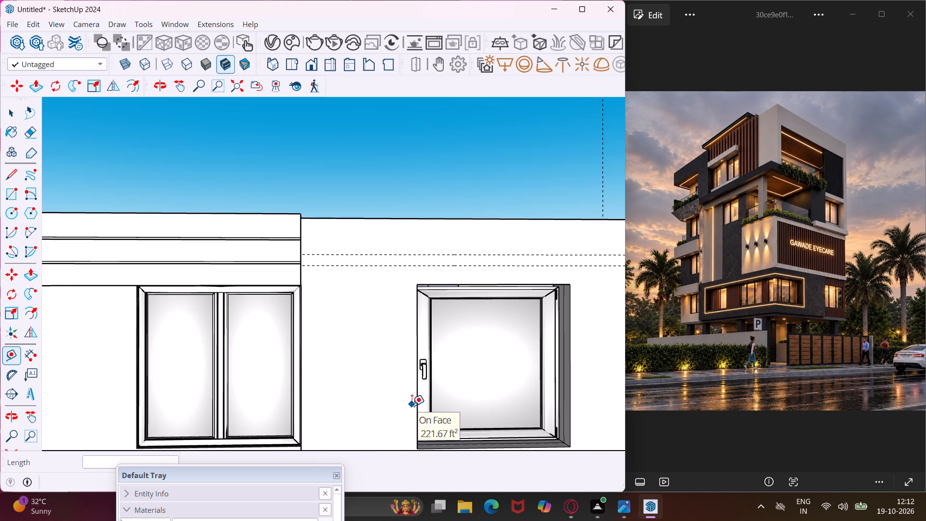
scroll(412, 406, up, 3)
scroll(412, 424, down, 1)
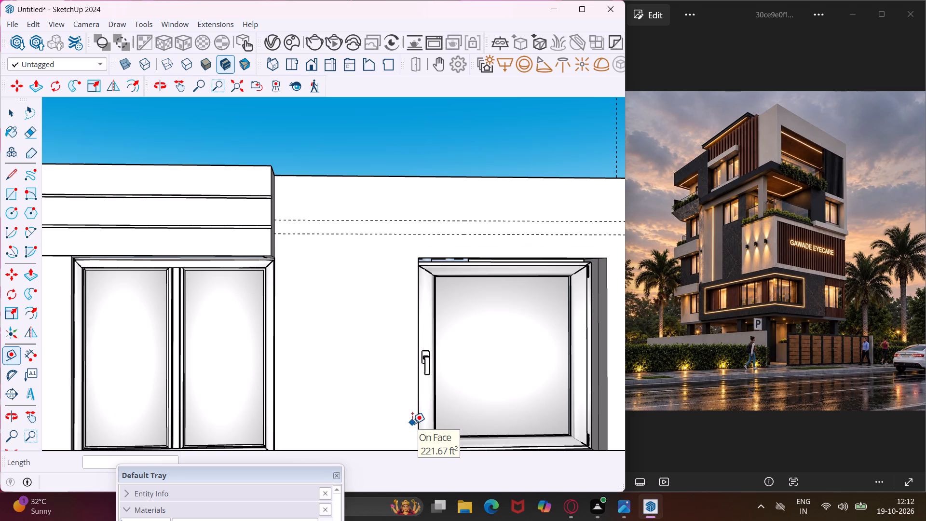
scroll(423, 403, down, 1)
middle_drag(419, 403, 397, 403)
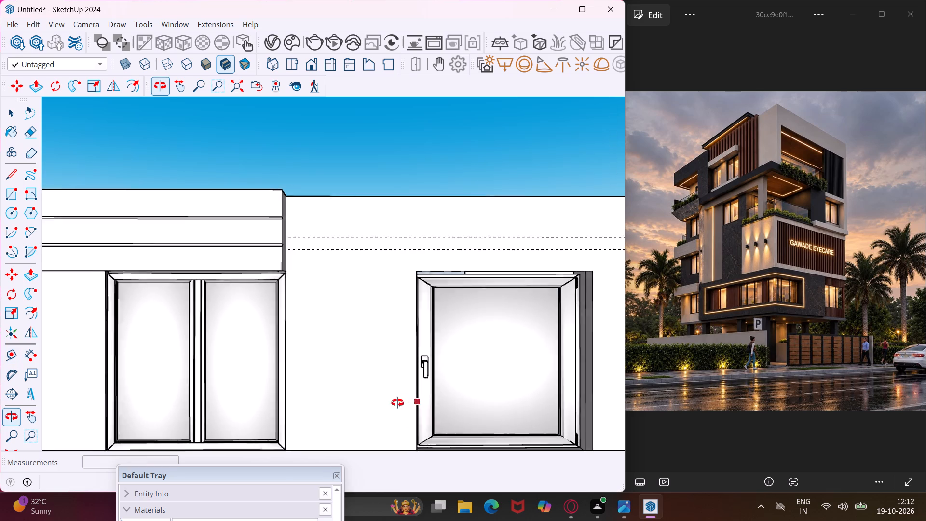
middle_drag(397, 403, 365, 402)
click(404, 407)
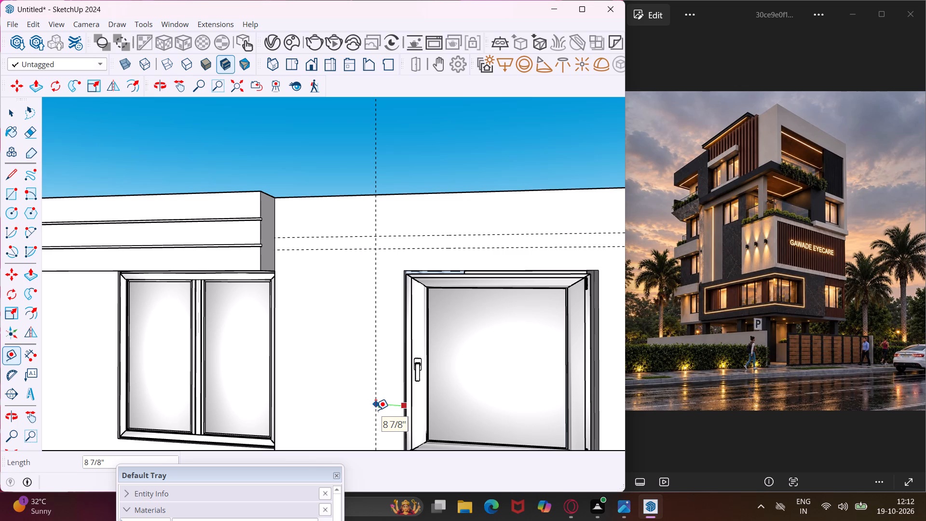
click(376, 410)
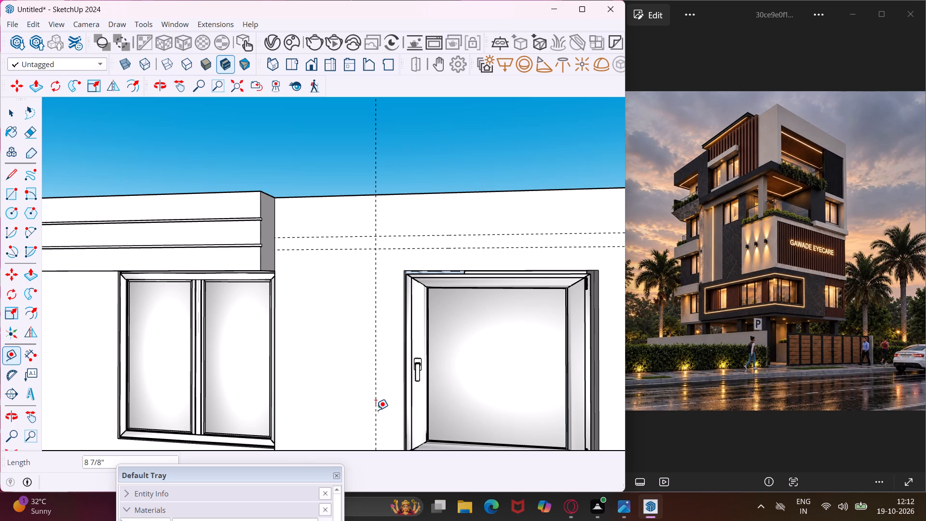
click(374, 419)
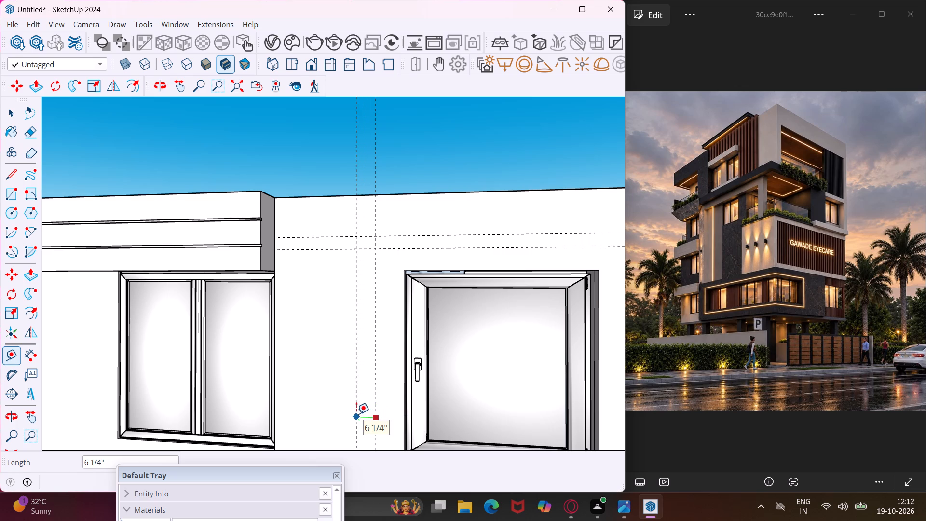
text(4")
key(Return)
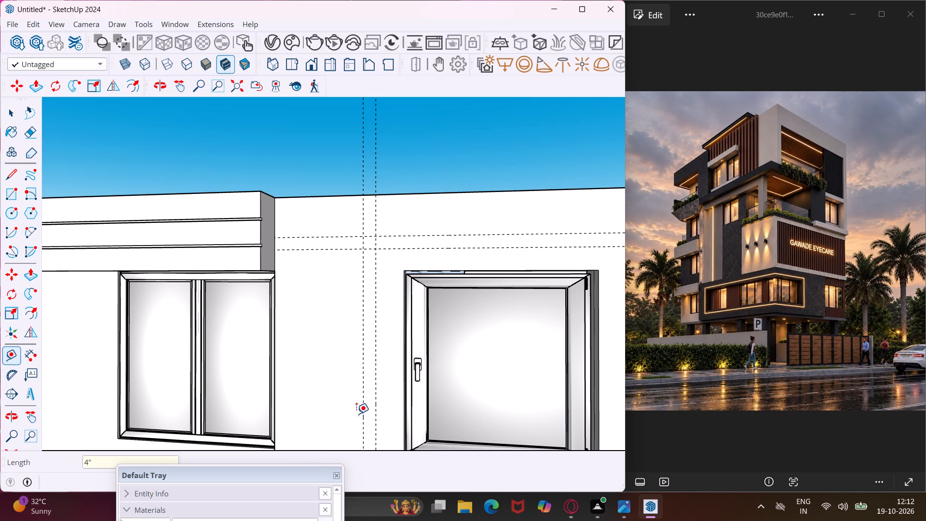
Place two horizontal guides beneath the single-pane window, the first about 9 13/16" below the opening's bottom edge, the second 4" lower.
scroll(366, 398, down, 5)
middle_drag(374, 390, 371, 309)
scroll(371, 309, down, 4)
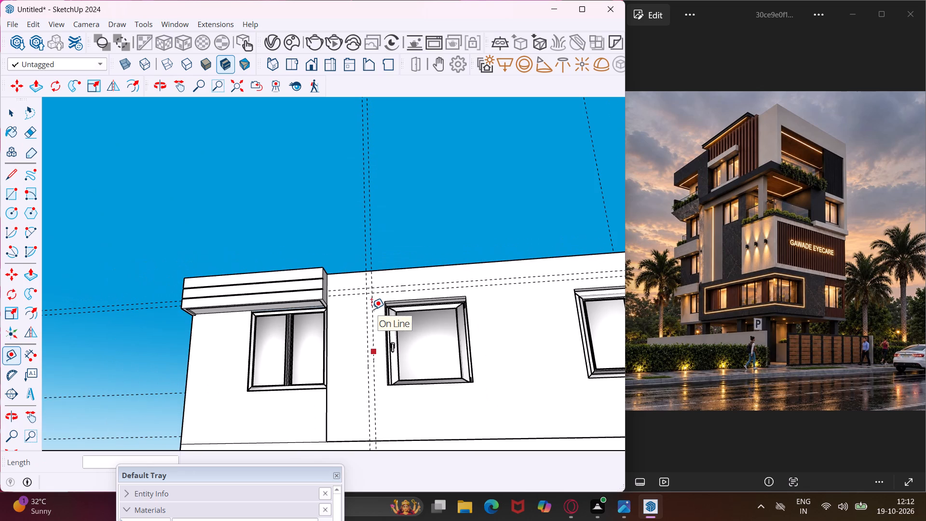
scroll(417, 408, up, 3)
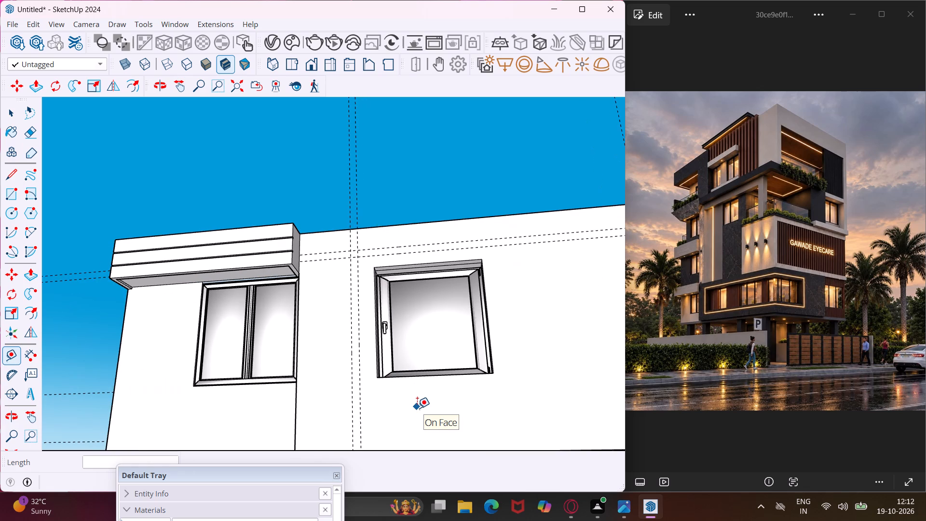
click(428, 377)
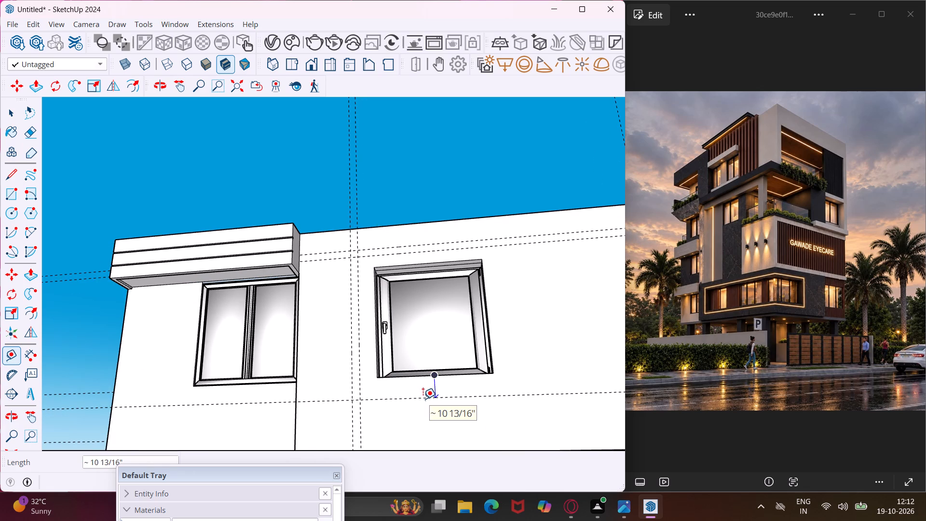
click(422, 397)
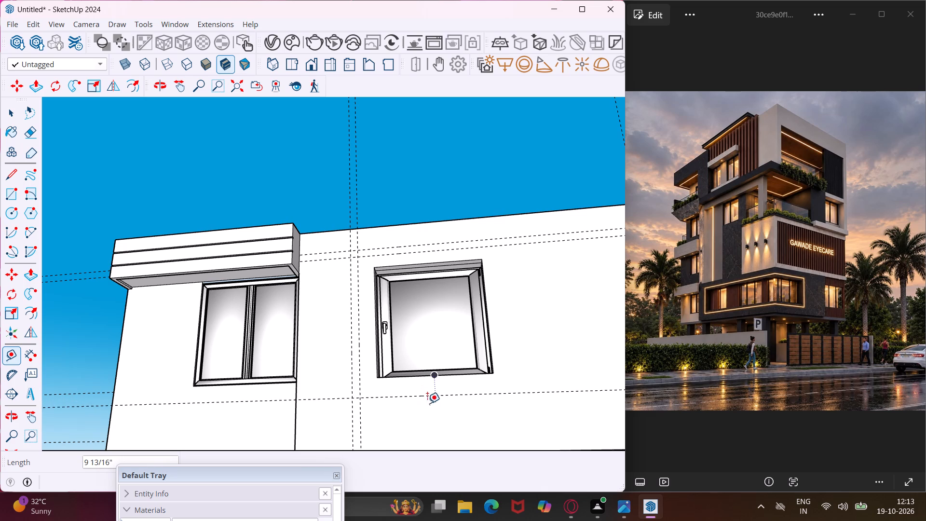
click(420, 395)
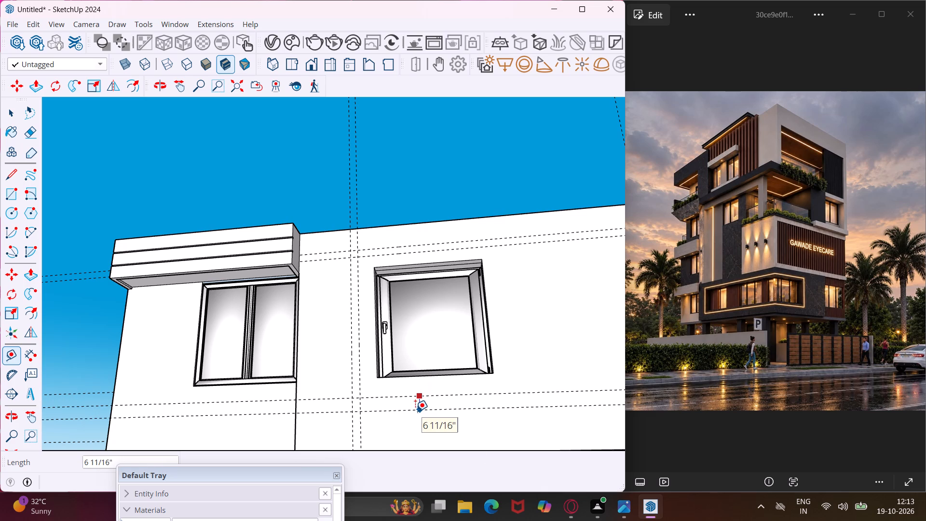
text(4")
key(Return)
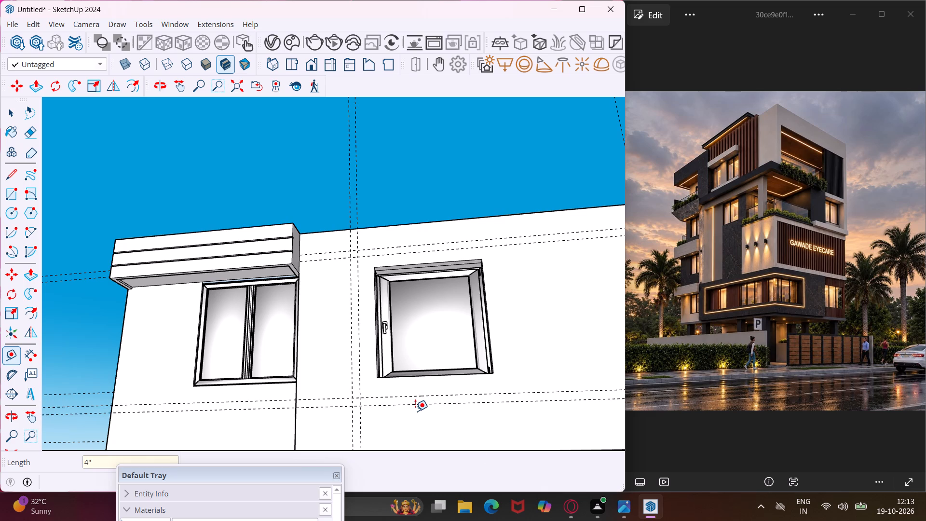
scroll(368, 420, down, 13)
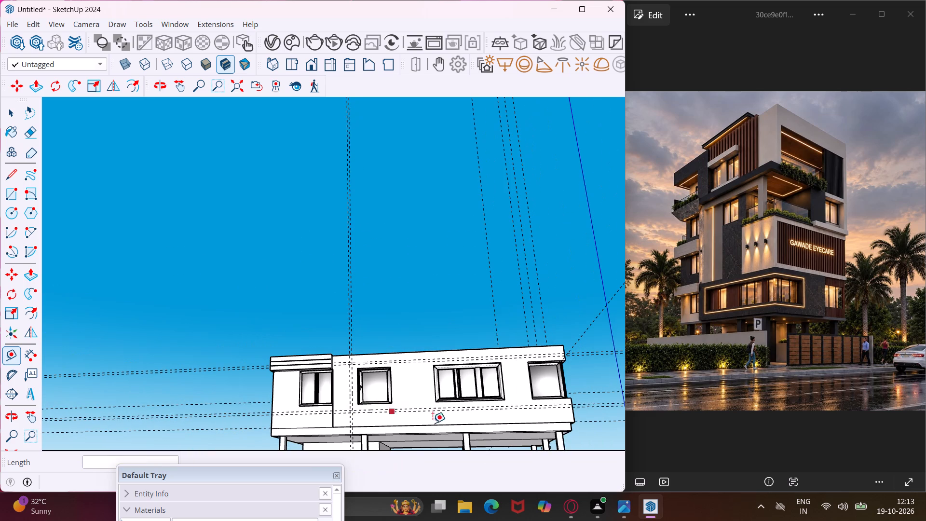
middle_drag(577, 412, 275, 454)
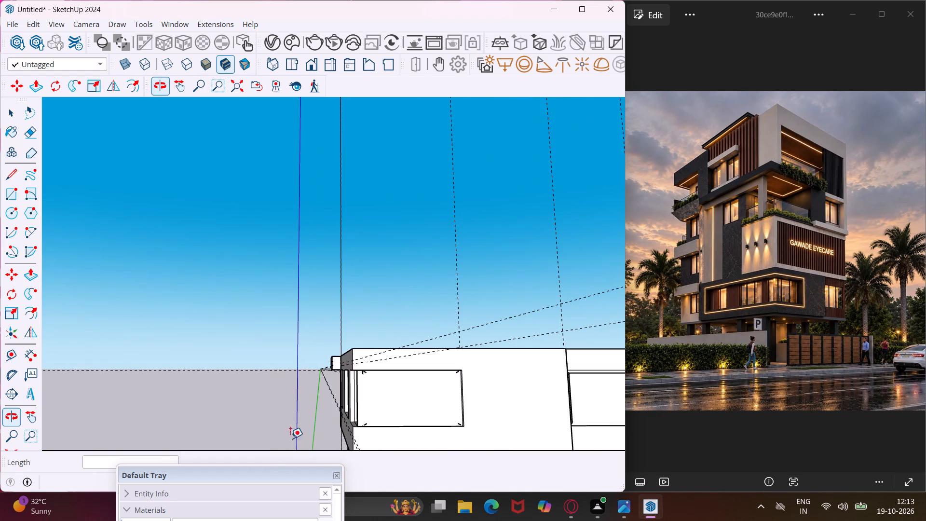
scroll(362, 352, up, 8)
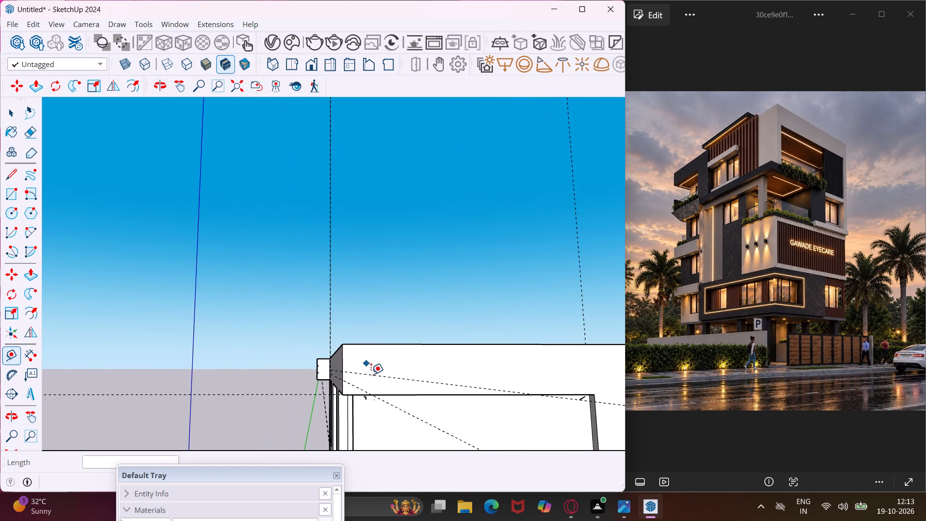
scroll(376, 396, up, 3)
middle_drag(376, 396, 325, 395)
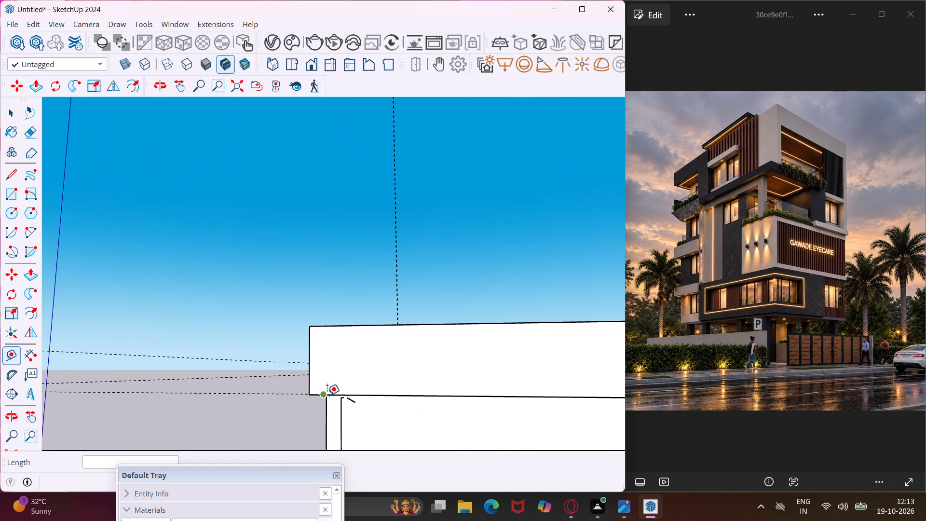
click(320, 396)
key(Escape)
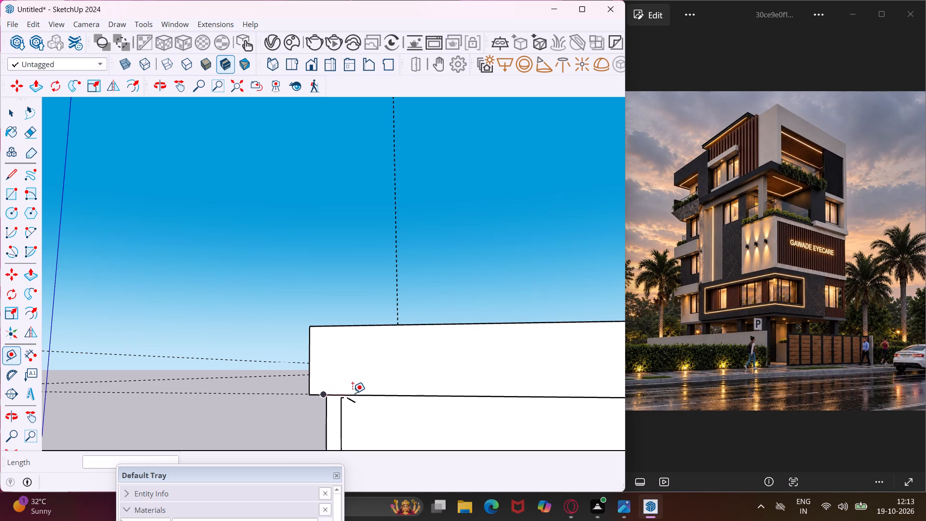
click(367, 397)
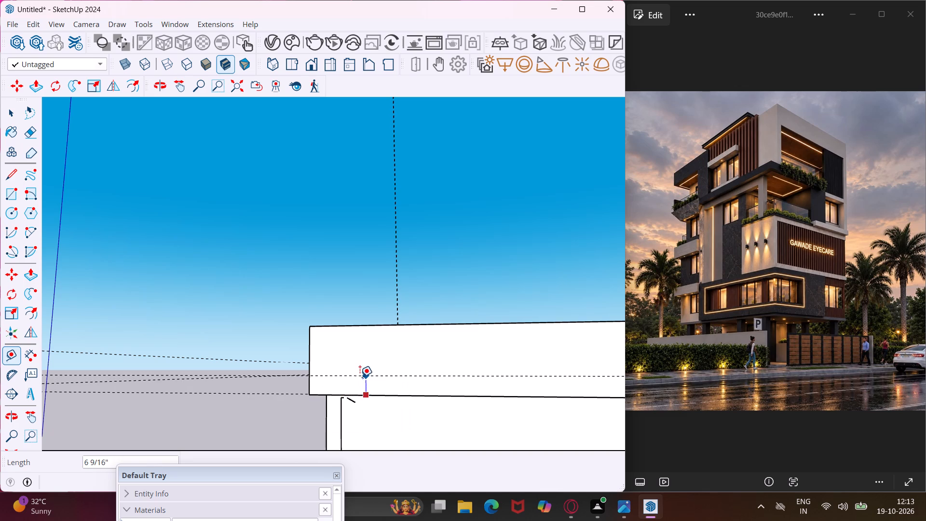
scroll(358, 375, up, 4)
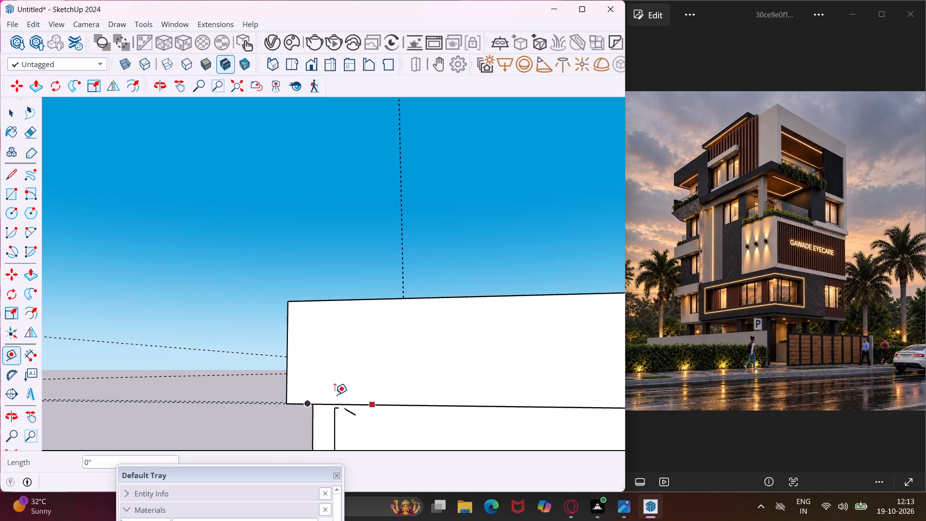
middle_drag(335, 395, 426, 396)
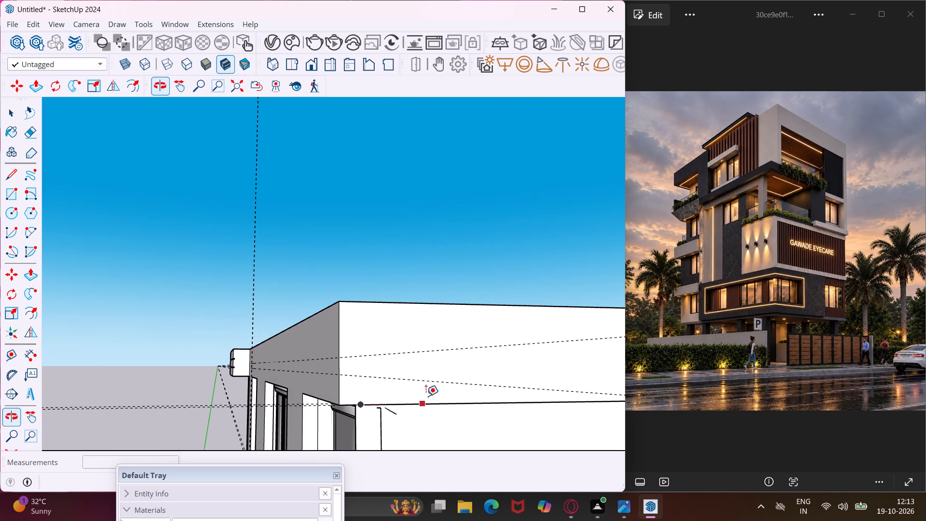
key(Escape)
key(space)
Draw a 4" by 7' 11/16" vertical rectangle between the guides on the handle side of the single-pane window beside the band.
middle_drag(382, 375, 626, 338)
scroll(567, 344, down, 1)
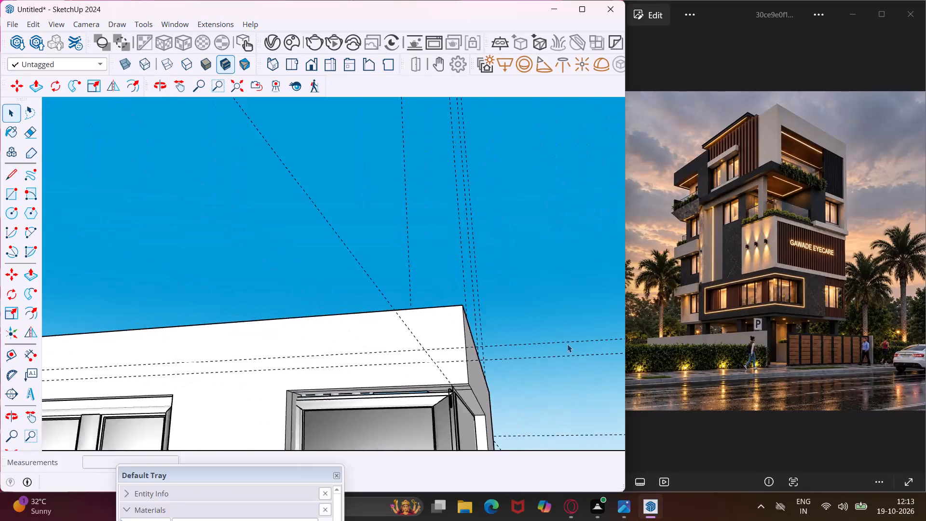
scroll(567, 344, down, 6)
scroll(556, 341, up, 1)
scroll(556, 341, down, 3)
middle_drag(258, 393, 266, 431)
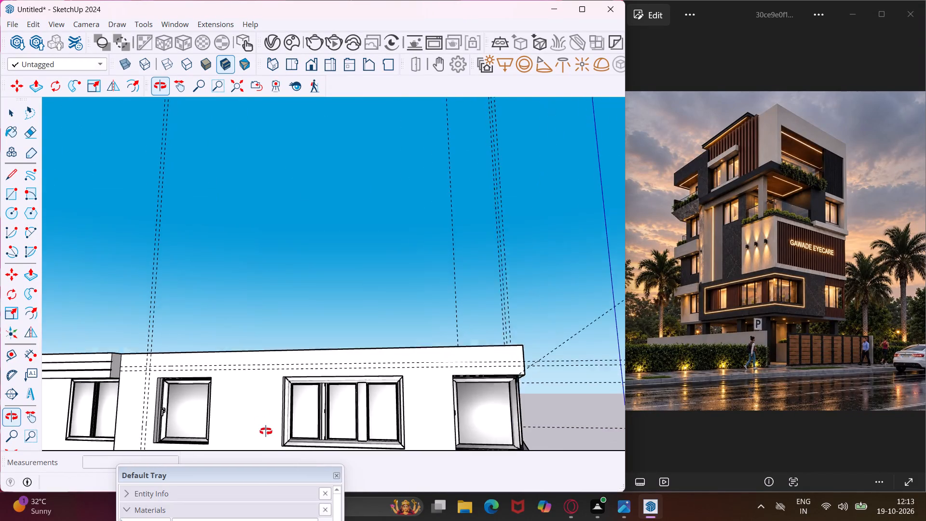
middle_drag(266, 431, 267, 442)
scroll(271, 397, down, 4)
middle_drag(271, 397, 283, 419)
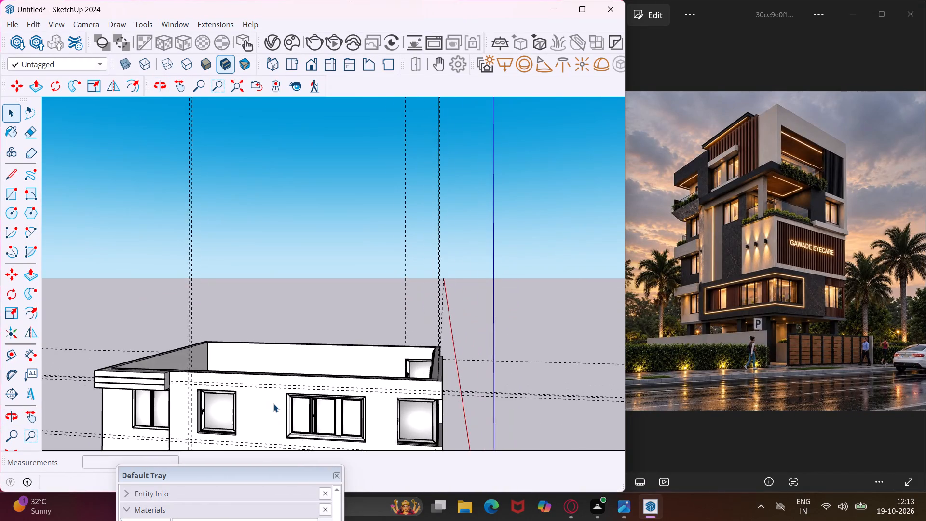
scroll(272, 403, down, 5)
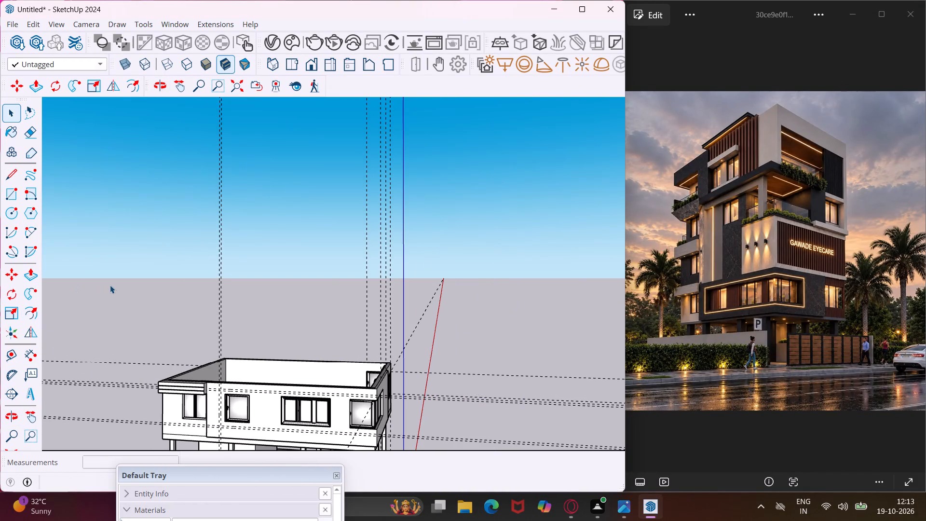
click(14, 190)
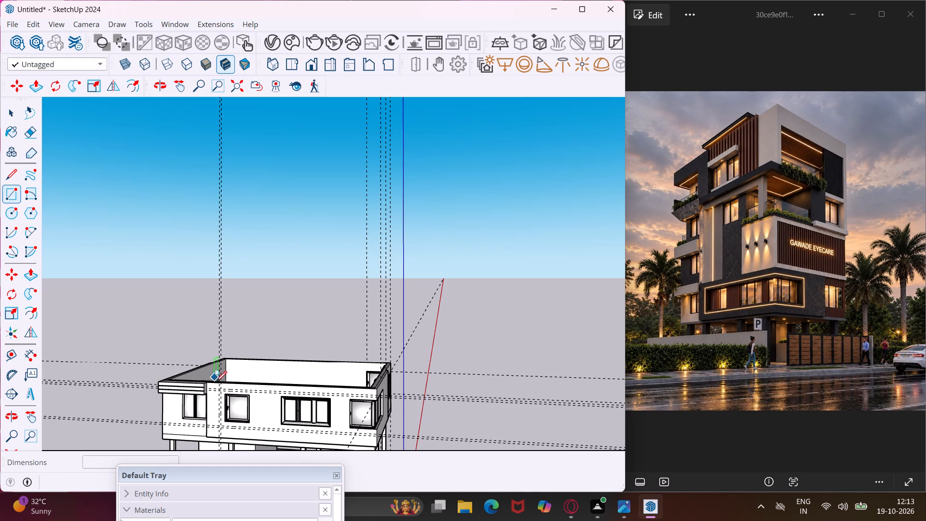
scroll(227, 391, up, 18)
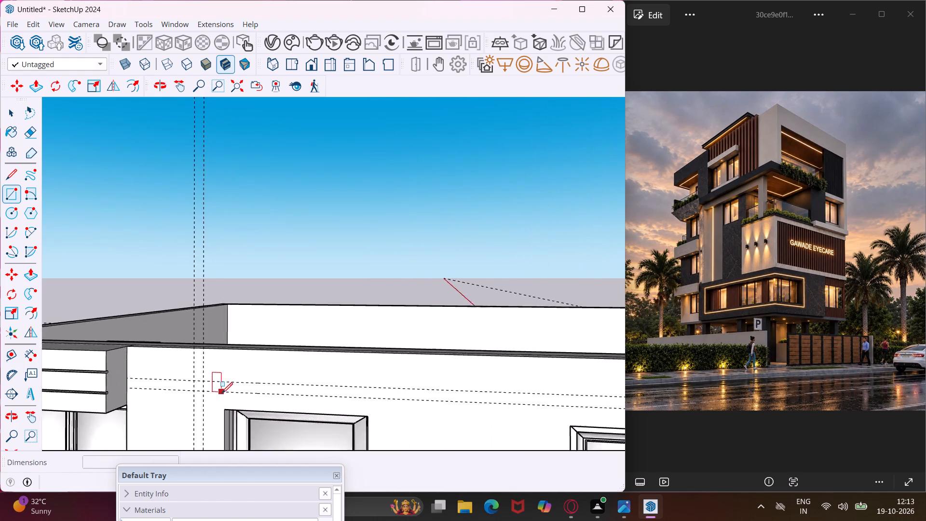
scroll(222, 393, up, 3)
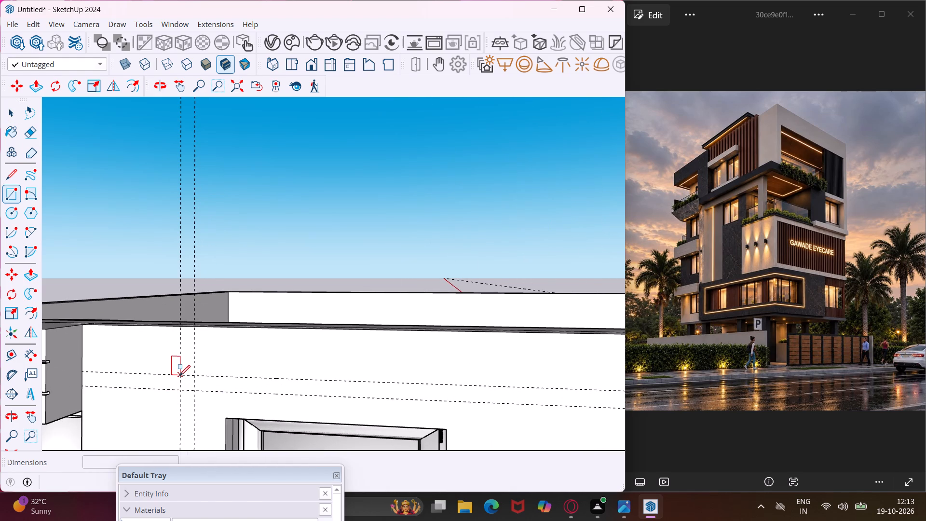
click(179, 376)
scroll(183, 382, down, 10)
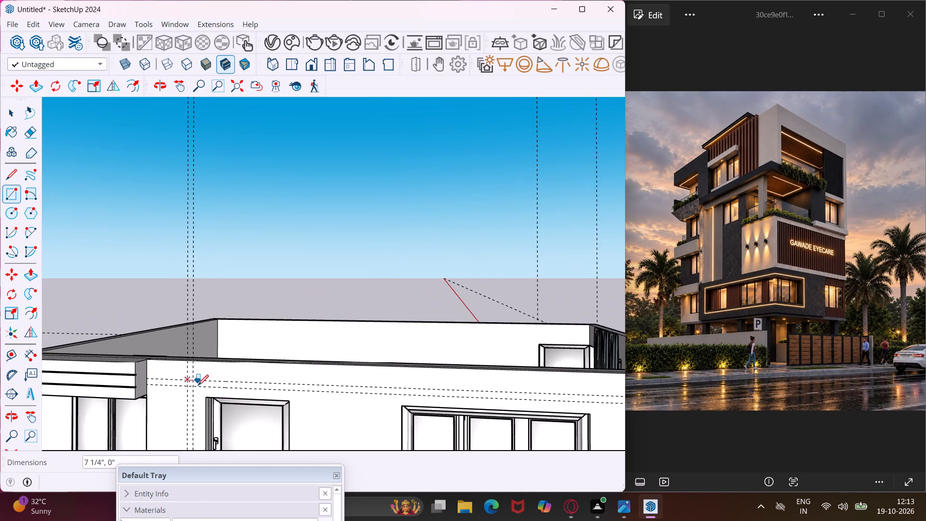
scroll(198, 385, down, 14)
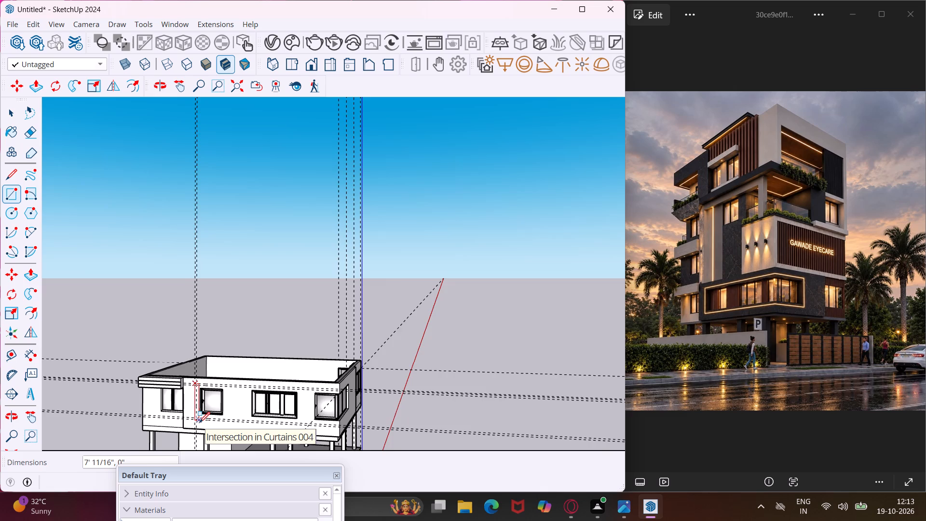
scroll(199, 423, up, 5)
scroll(198, 423, up, 18)
scroll(193, 425, up, 5)
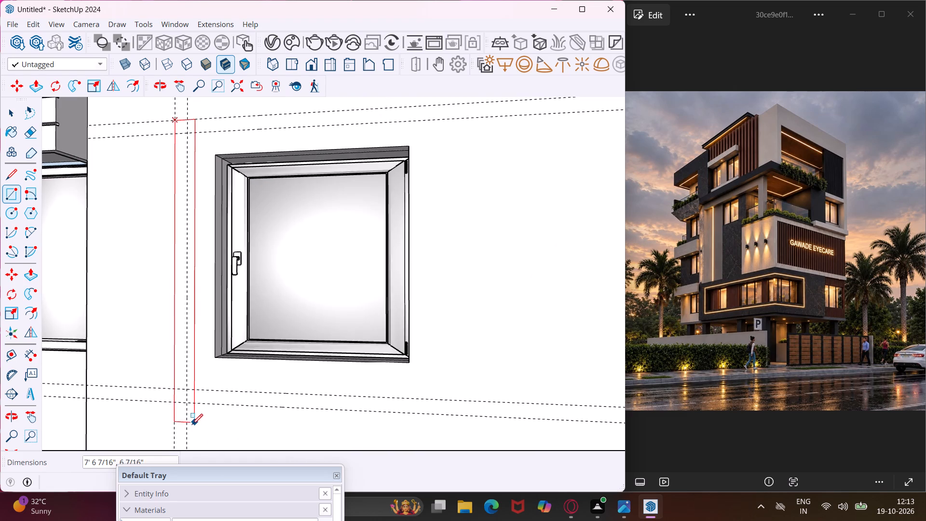
scroll(192, 425, up, 4)
click(184, 391)
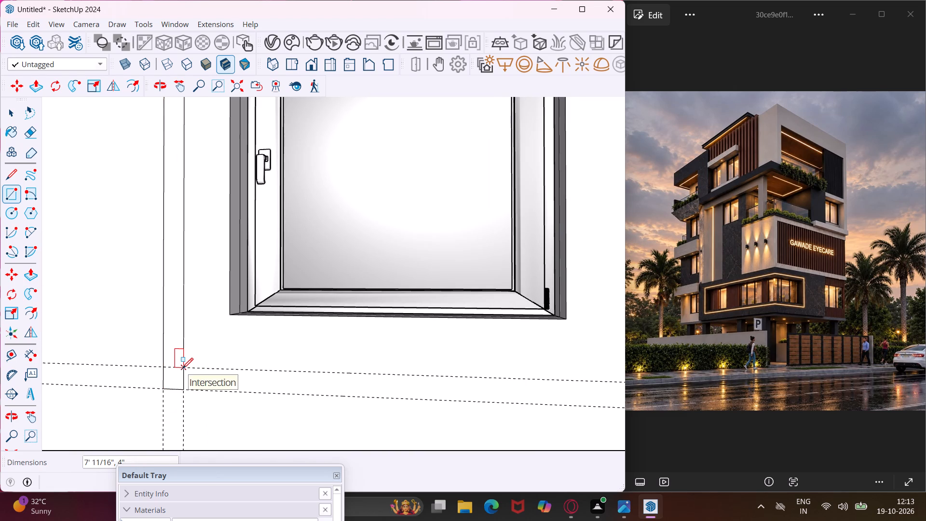
Draw a 4" by 28' 7 3/4" horizontal rectangle between the lower guides, from the vertical strip's inner edge to the building's corner.
click(182, 369)
scroll(198, 393, down, 5)
scroll(252, 400, down, 11)
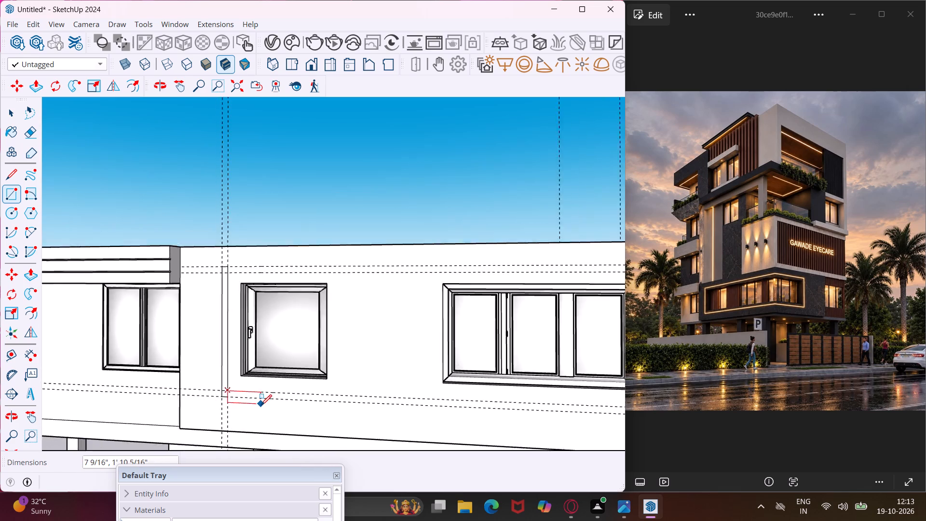
scroll(261, 405, down, 11)
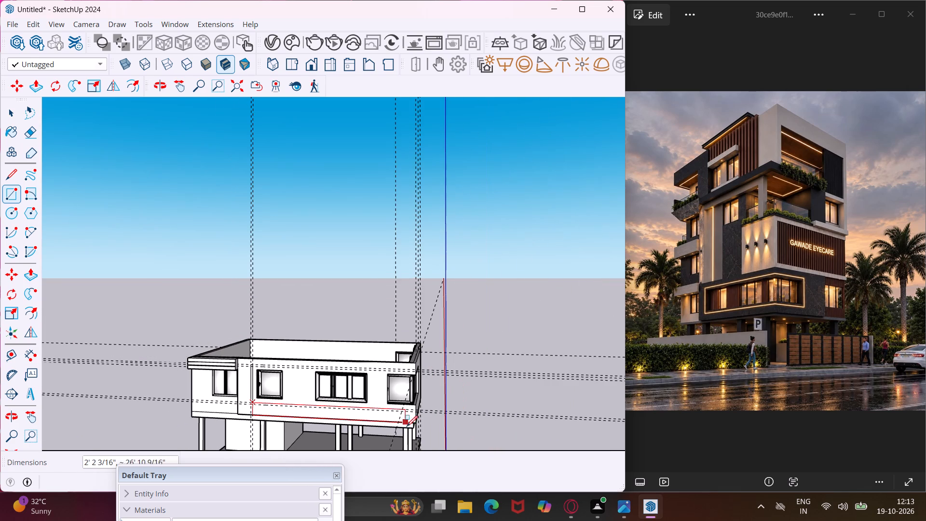
scroll(414, 416, up, 4)
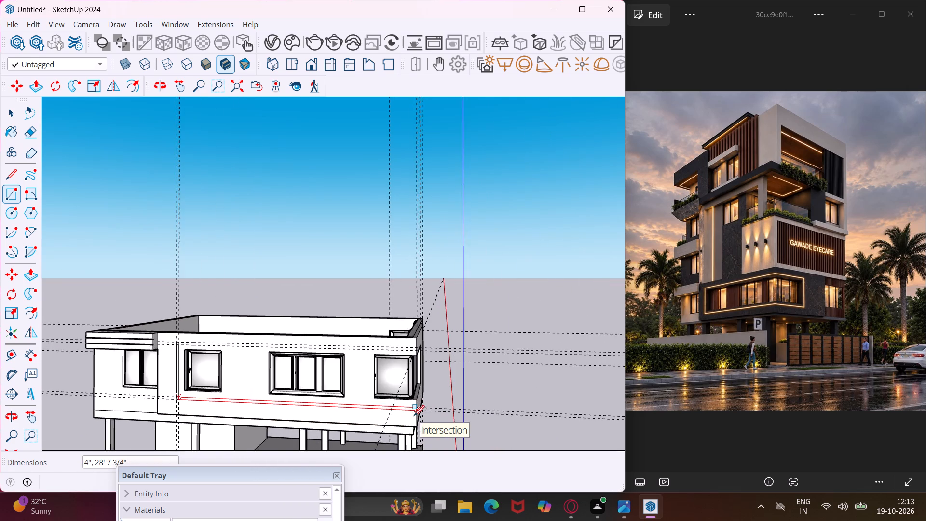
scroll(414, 416, up, 20)
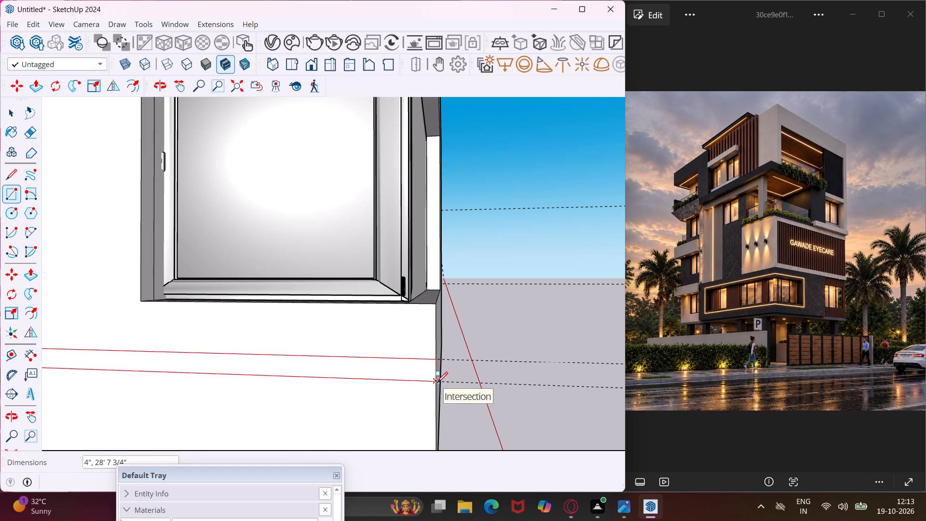
click(436, 383)
Draw a 4" by 28' 7 3/4" horizontal rectangle between the upper guides, from the vertical strip's inner edge to the building's corner.
scroll(385, 386, down, 9)
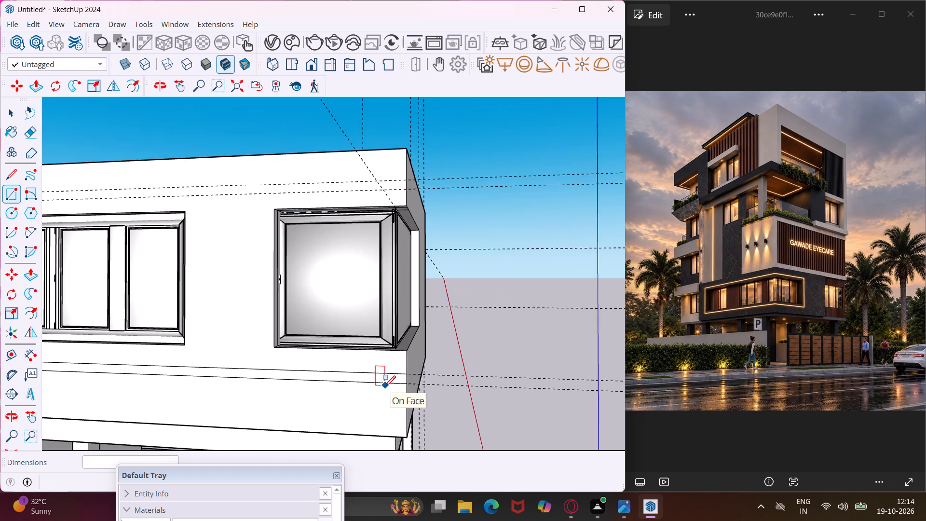
scroll(385, 386, down, 8)
scroll(239, 383, down, 2)
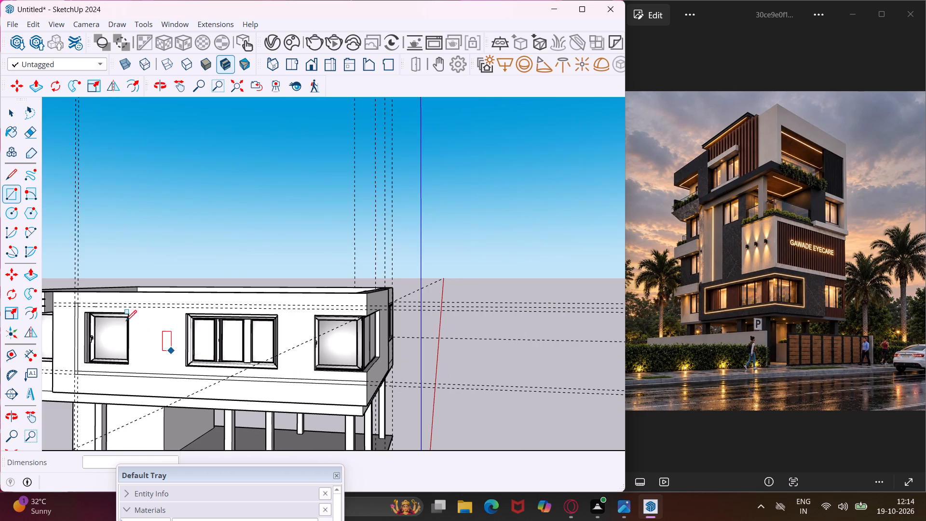
scroll(76, 303, up, 14)
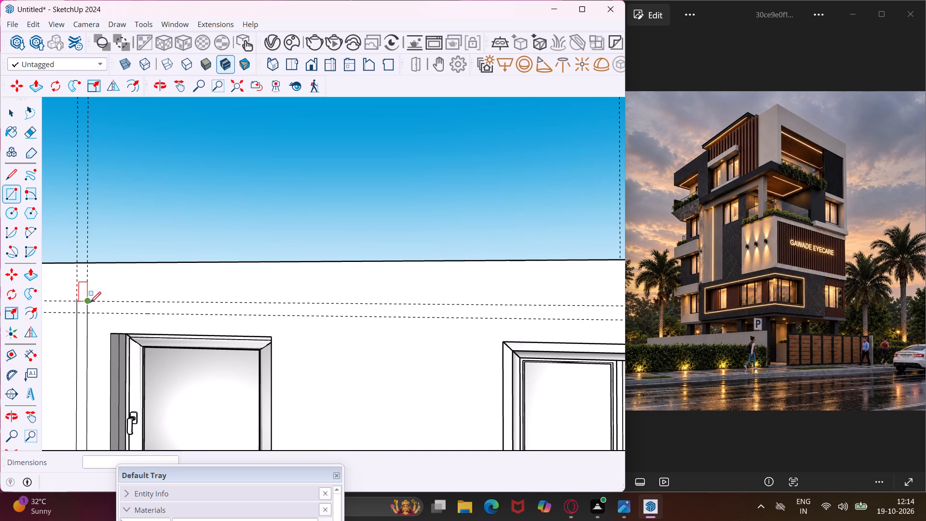
click(87, 301)
scroll(190, 322, down, 4)
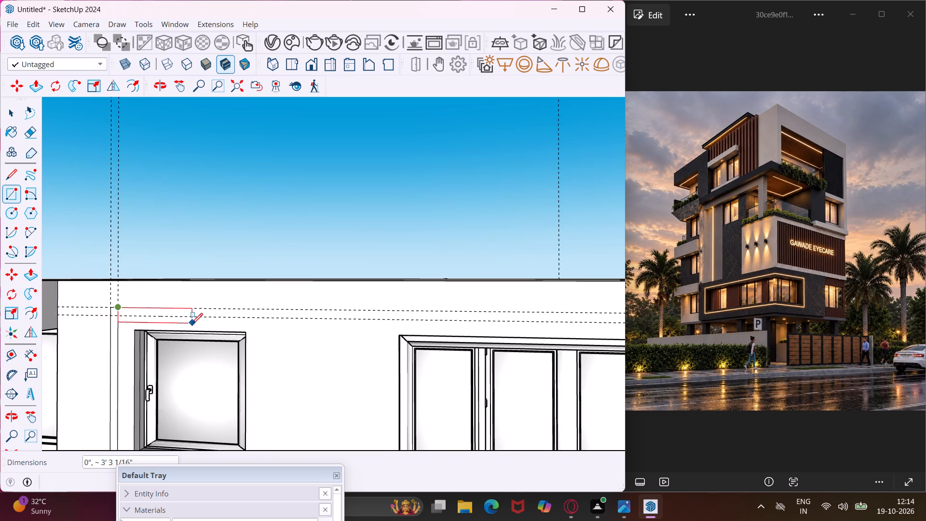
scroll(192, 324, down, 9)
scroll(233, 328, down, 4)
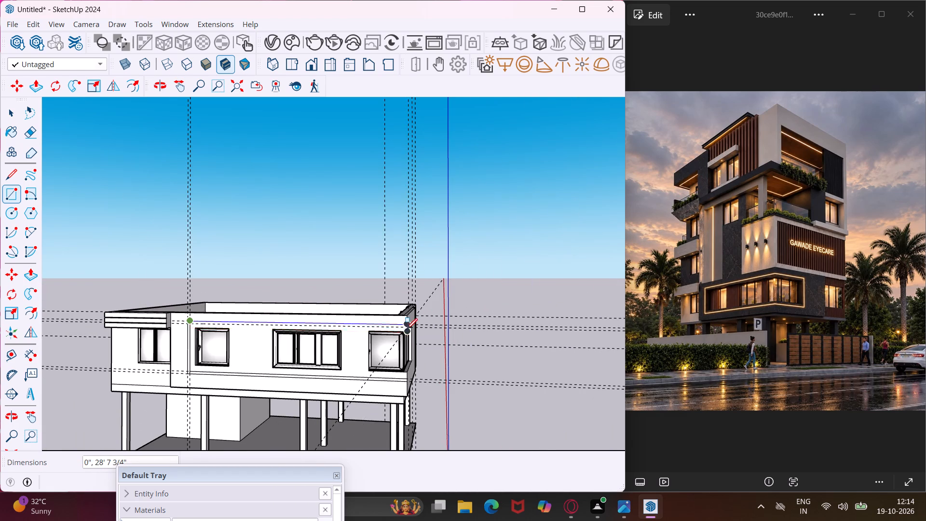
scroll(407, 329, up, 20)
scroll(407, 329, up, 6)
click(414, 310)
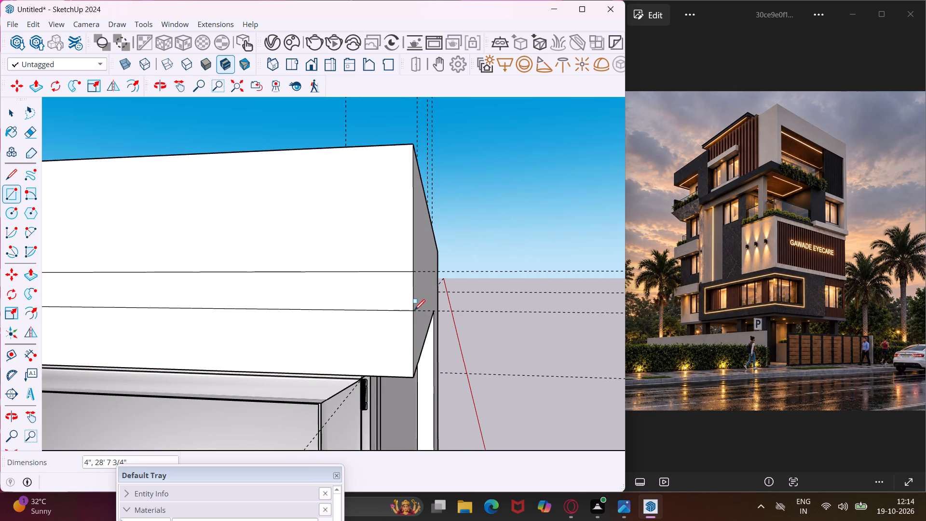
key(Escape)
key(space)
Push/Pull the horizontal strip above the windows outward from the wall by about 3 1/4".
scroll(396, 299, down, 4)
click(396, 299)
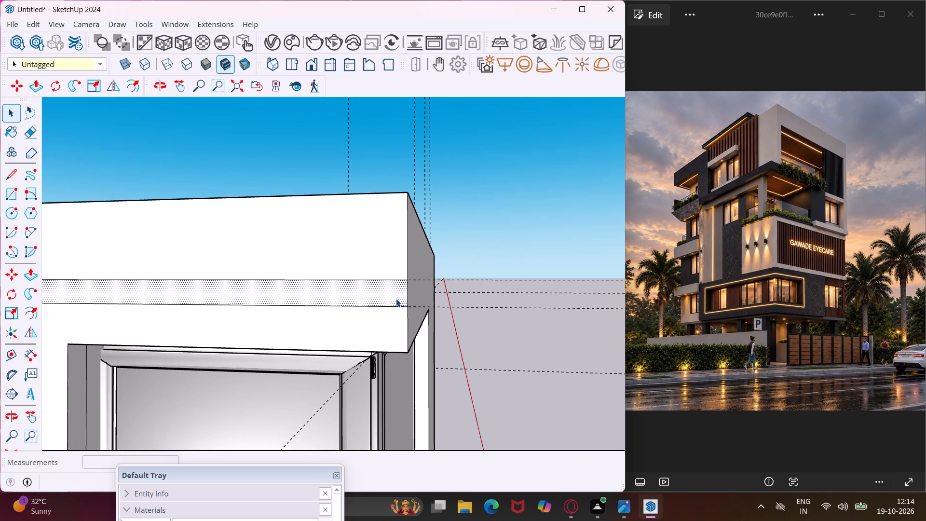
key(p)
click(396, 299)
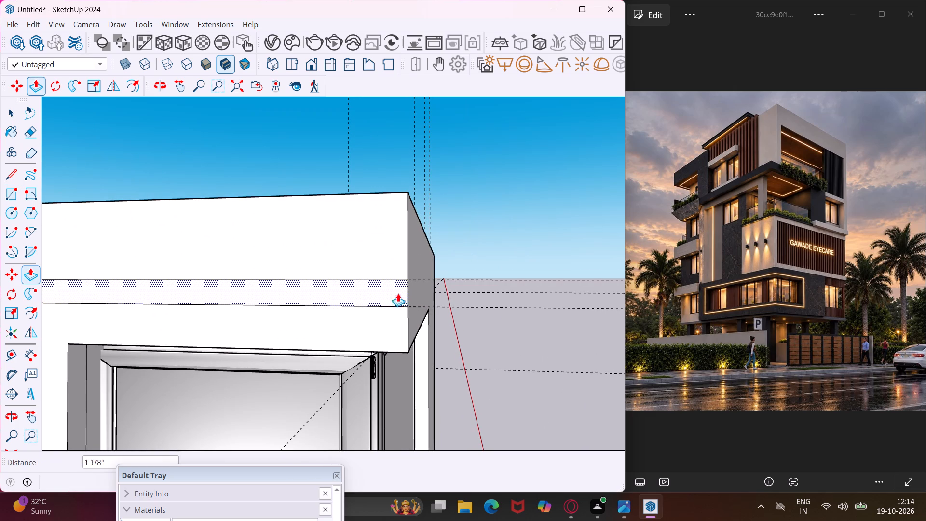
middle_drag(385, 306, 276, 351)
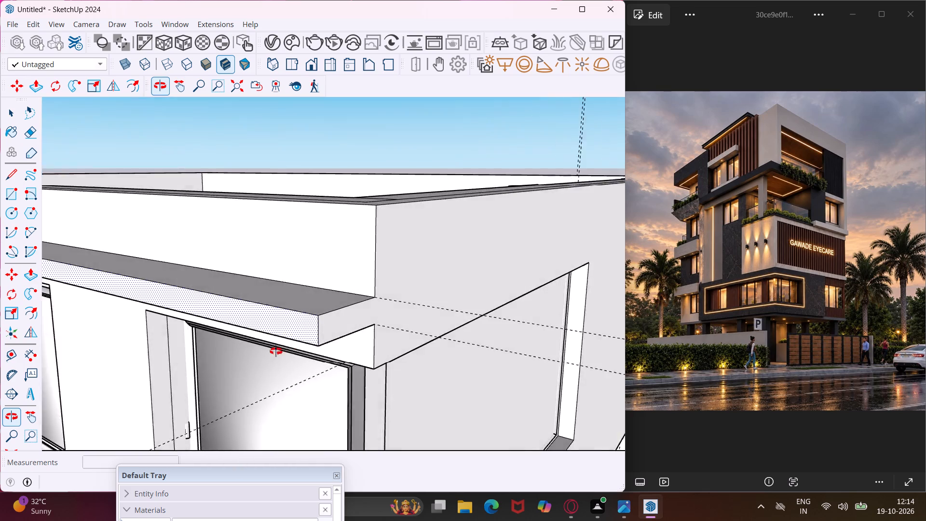
middle_drag(276, 351, 220, 367)
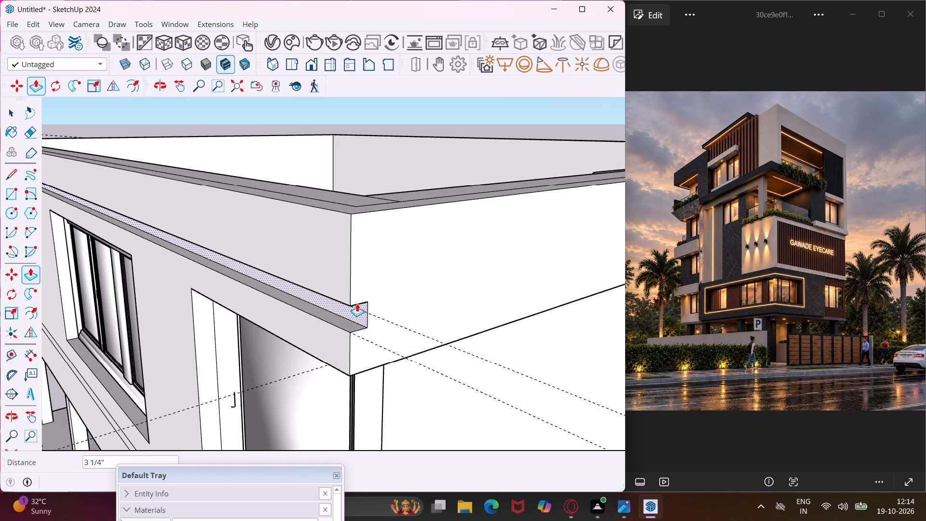
click(357, 303)
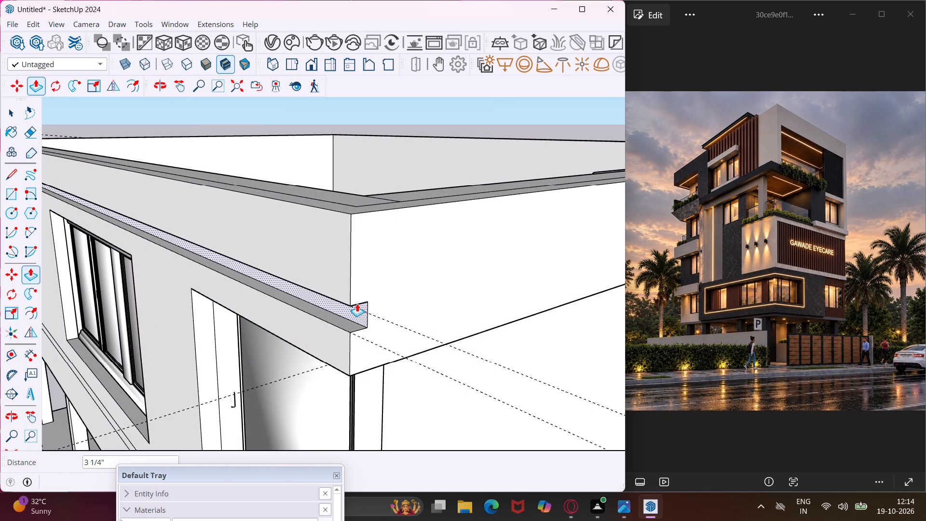
scroll(342, 314, down, 3)
middle_drag(348, 314, 498, 276)
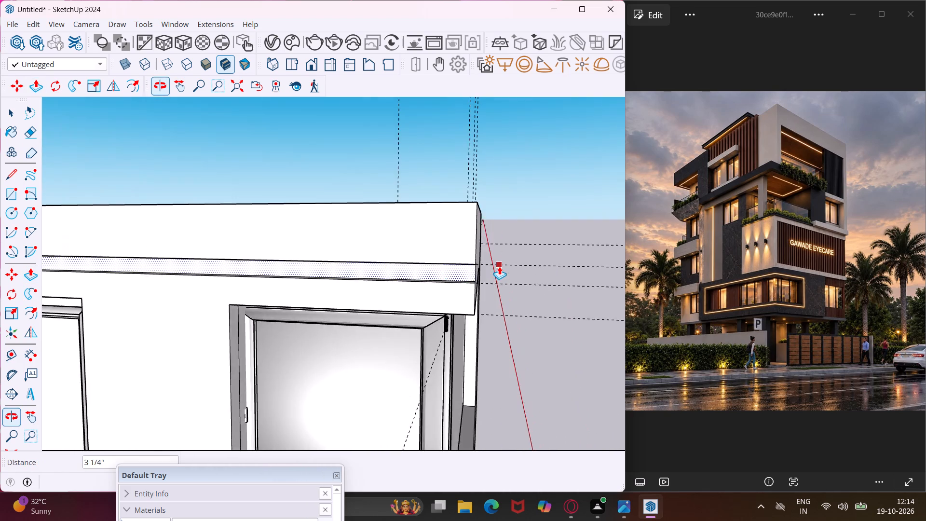
Push/Pull the vertical strip beside the single-pane window into the wall by 3 1/4", flush with the upper groove.
scroll(499, 266, down, 10)
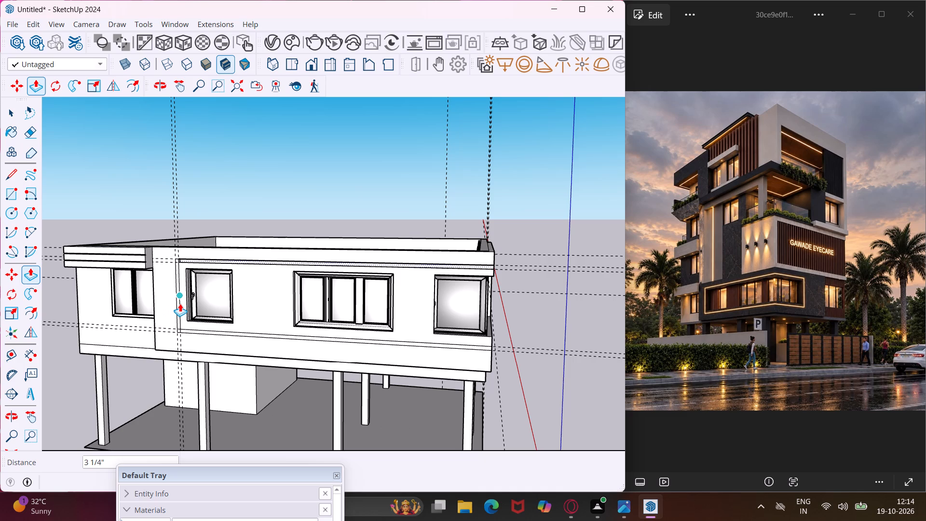
key(Escape)
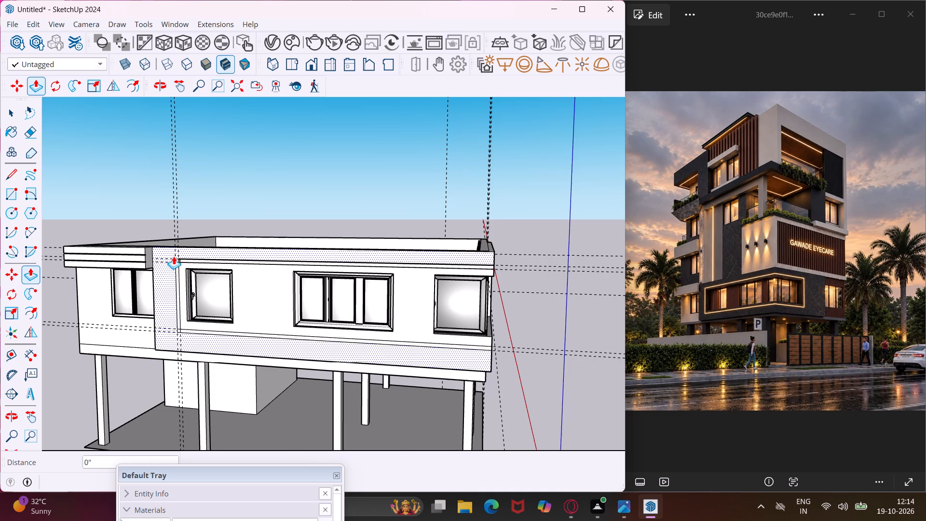
scroll(174, 256, up, 11)
scroll(174, 256, up, 10)
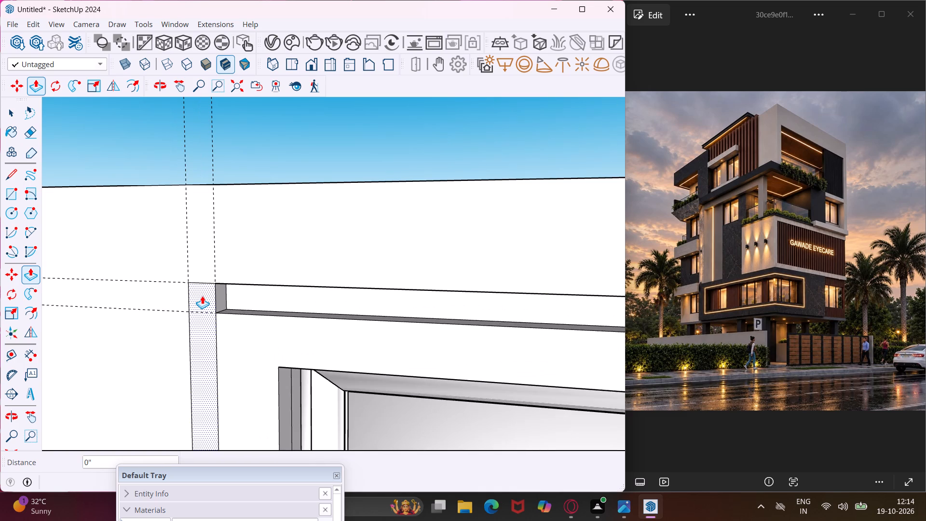
click(202, 296)
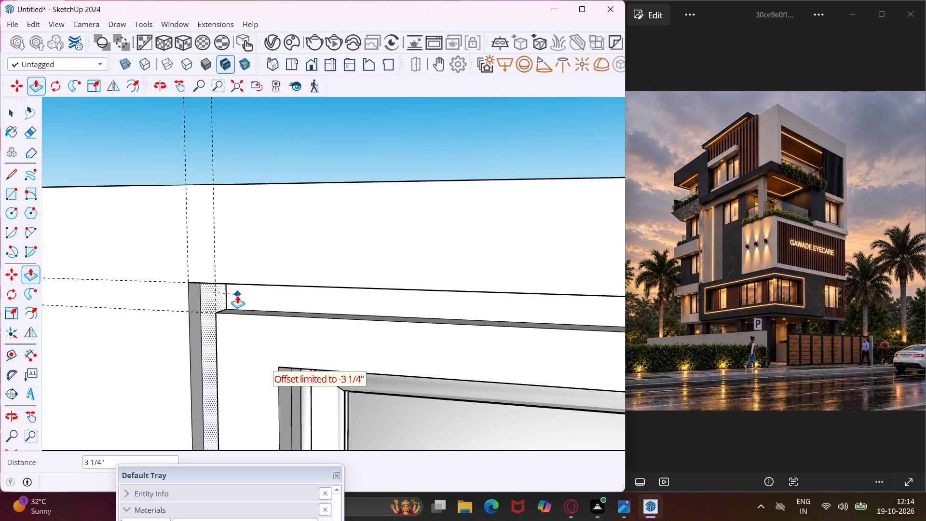
click(242, 295)
Push/Pull the horizontal strip below the windows into the wall by 3 1/4", matching the vertical groove's depth.
scroll(225, 289, down, 18)
scroll(227, 277, up, 1)
scroll(220, 286, down, 2)
scroll(229, 378, up, 10)
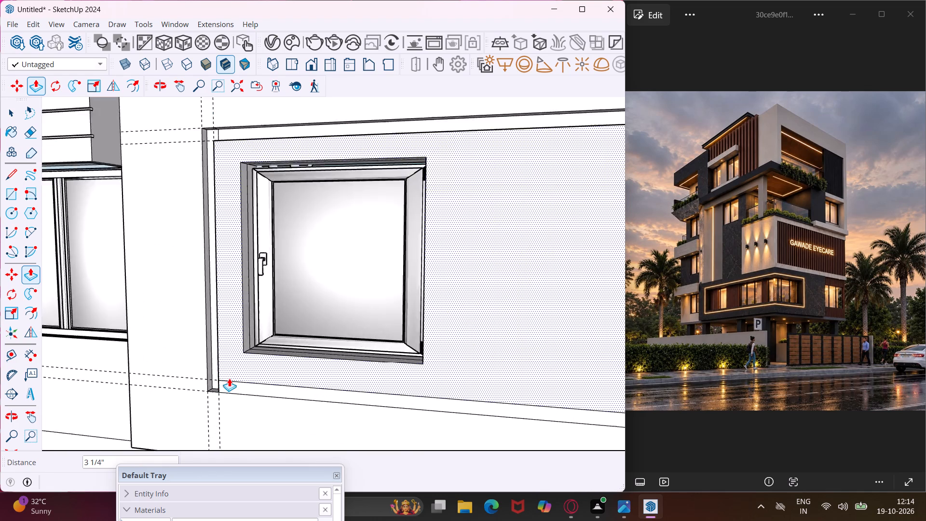
scroll(229, 378, up, 10)
click(221, 395)
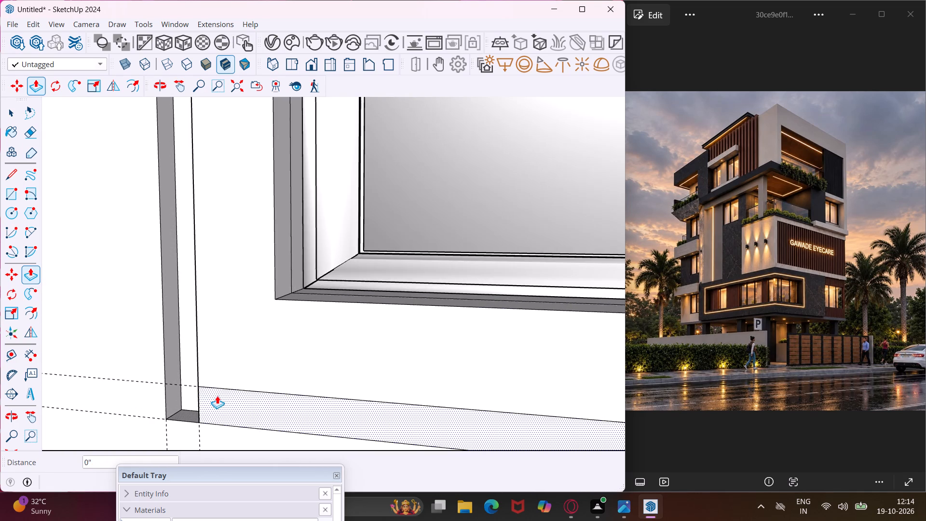
click(189, 358)
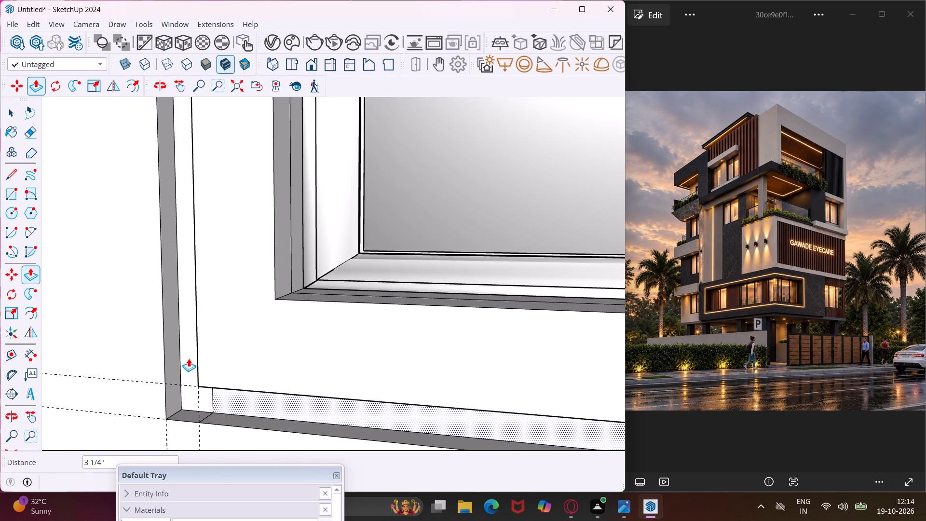
key(Escape)
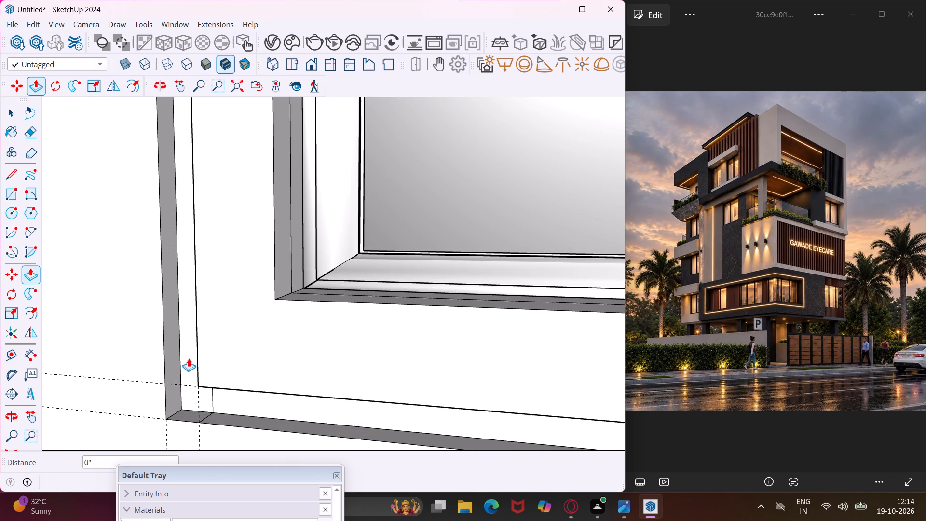
key(space)
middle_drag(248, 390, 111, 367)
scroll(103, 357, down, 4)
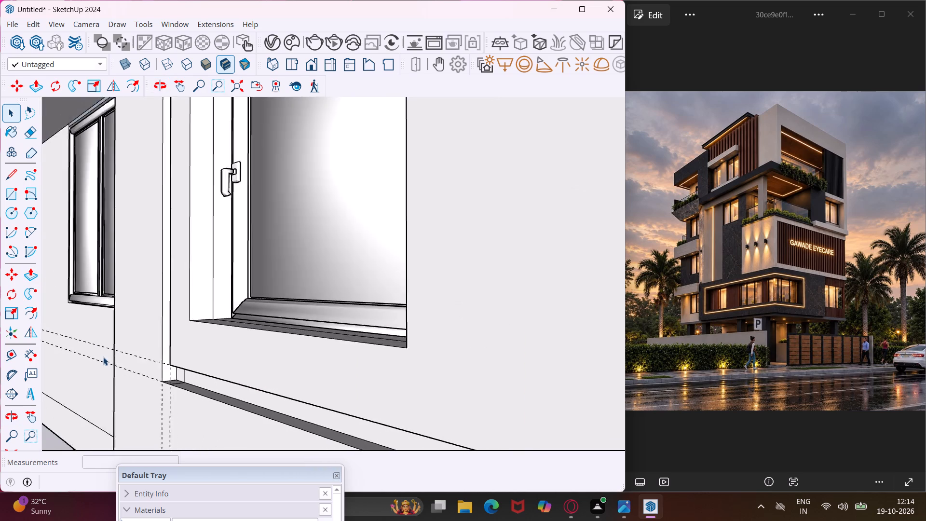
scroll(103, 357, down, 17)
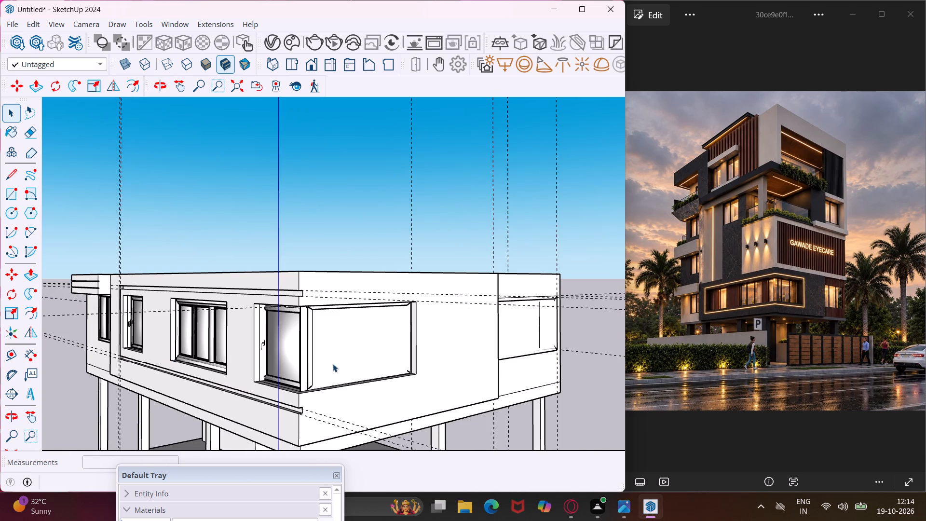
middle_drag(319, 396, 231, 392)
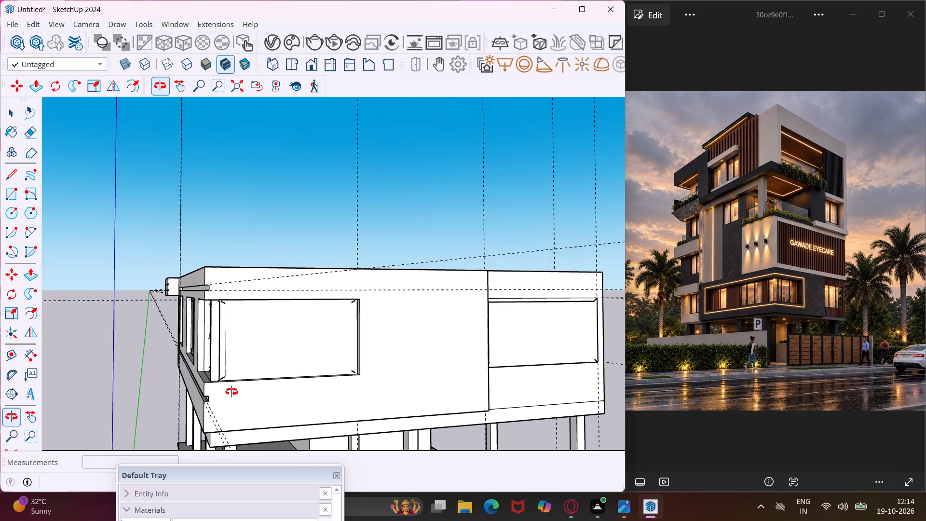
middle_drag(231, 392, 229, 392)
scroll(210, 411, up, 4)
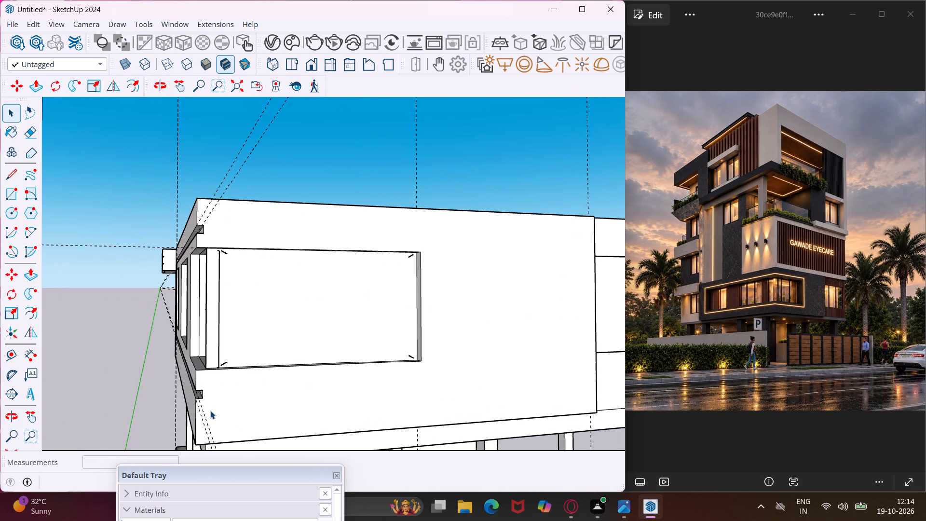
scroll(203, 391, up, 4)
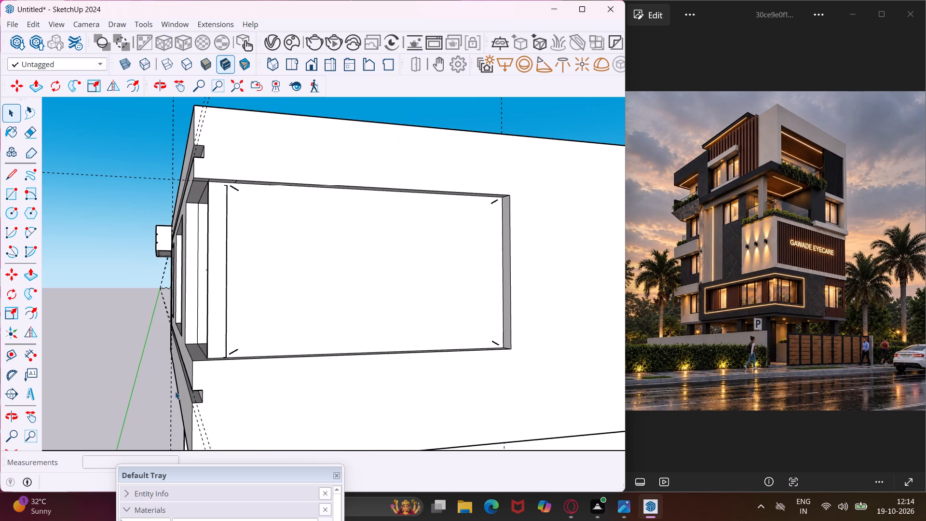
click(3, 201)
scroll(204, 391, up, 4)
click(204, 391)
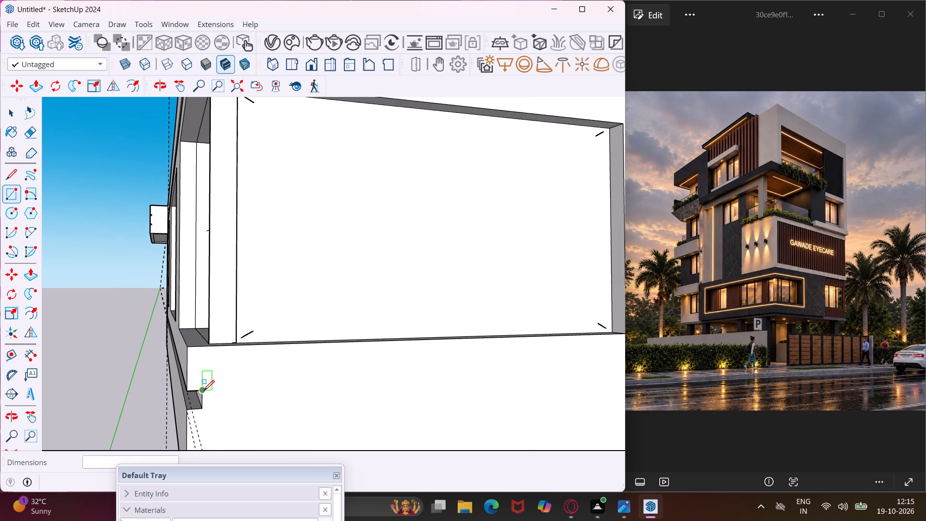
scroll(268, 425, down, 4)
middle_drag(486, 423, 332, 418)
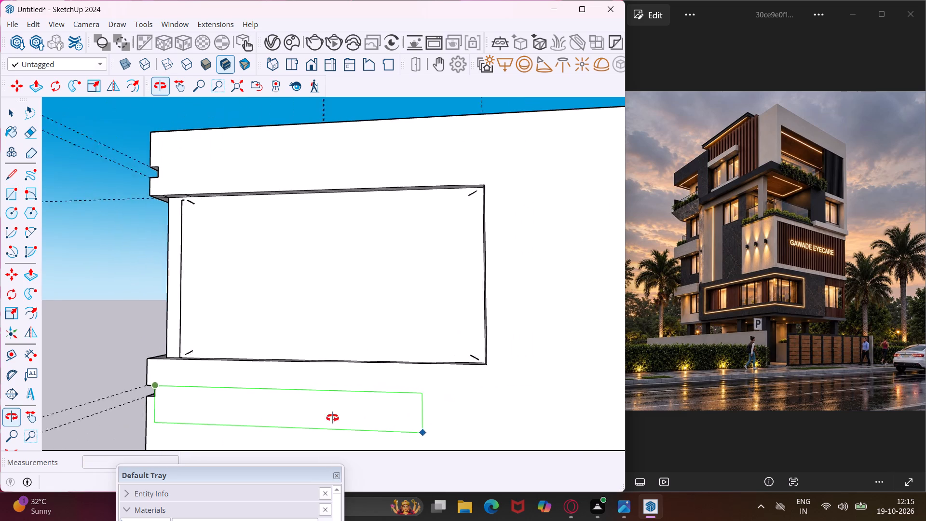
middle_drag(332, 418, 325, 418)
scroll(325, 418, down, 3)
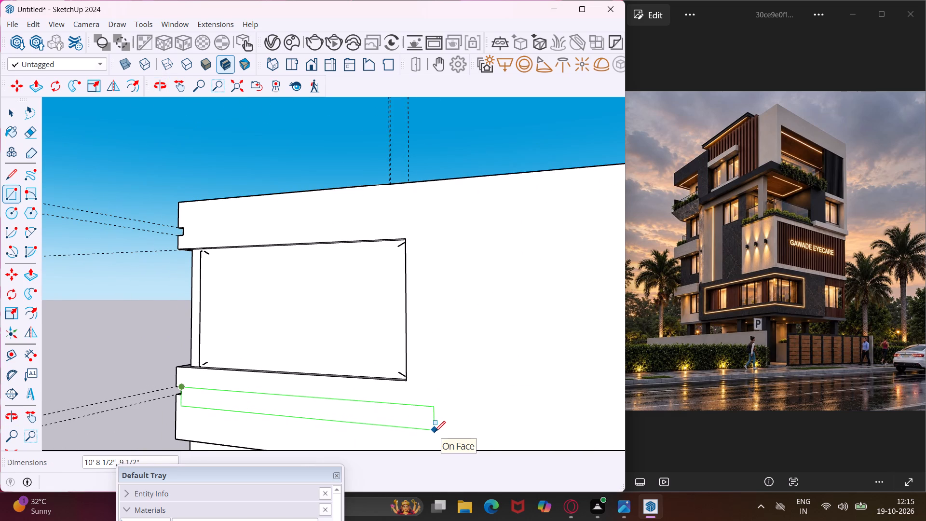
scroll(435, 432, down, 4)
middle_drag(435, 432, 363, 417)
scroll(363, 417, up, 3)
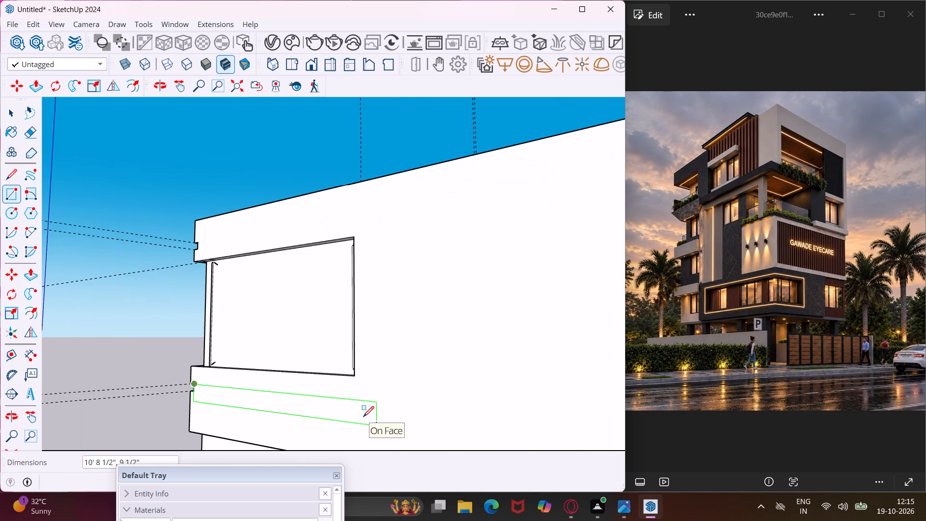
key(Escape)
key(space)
Delete the blank face covering the two-pane window on the adjoining side wall.
middle_drag(363, 419, 506, 438)
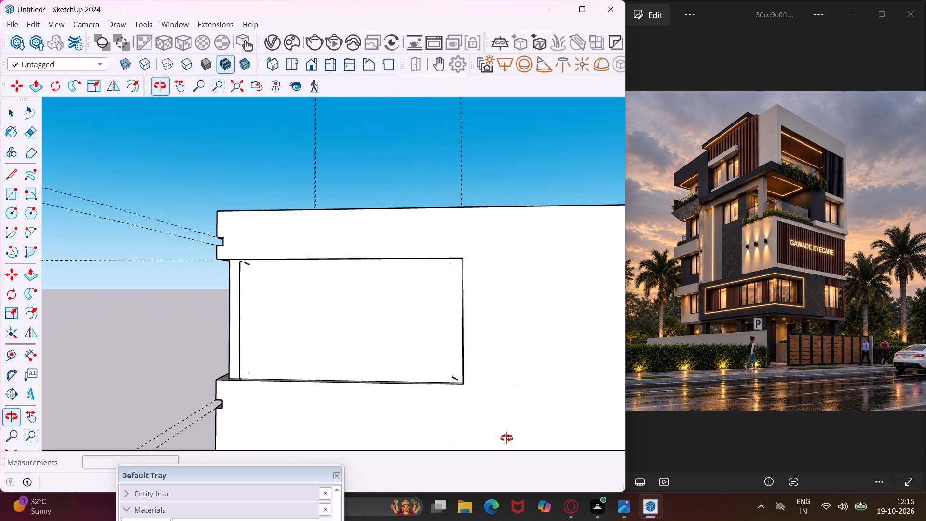
middle_drag(506, 438, 553, 437)
click(455, 337)
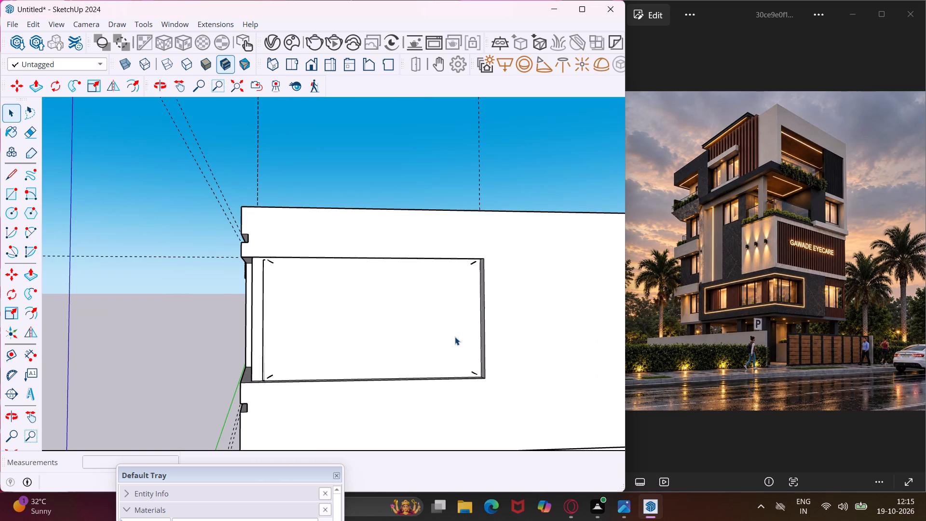
key(Delete)
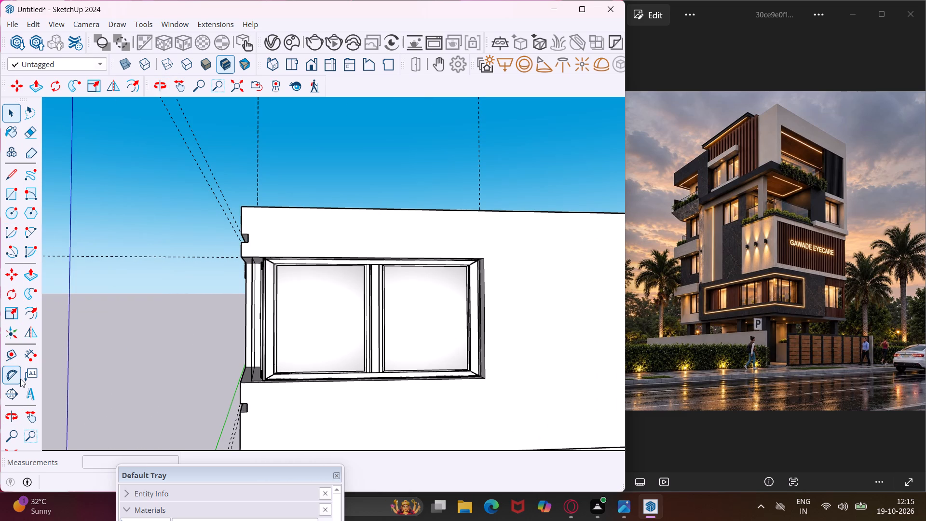
Place vertical guides on the side wall about 9 15/16" beyond the two-pane window's far edge and 4" beyond that guide.
click(18, 361)
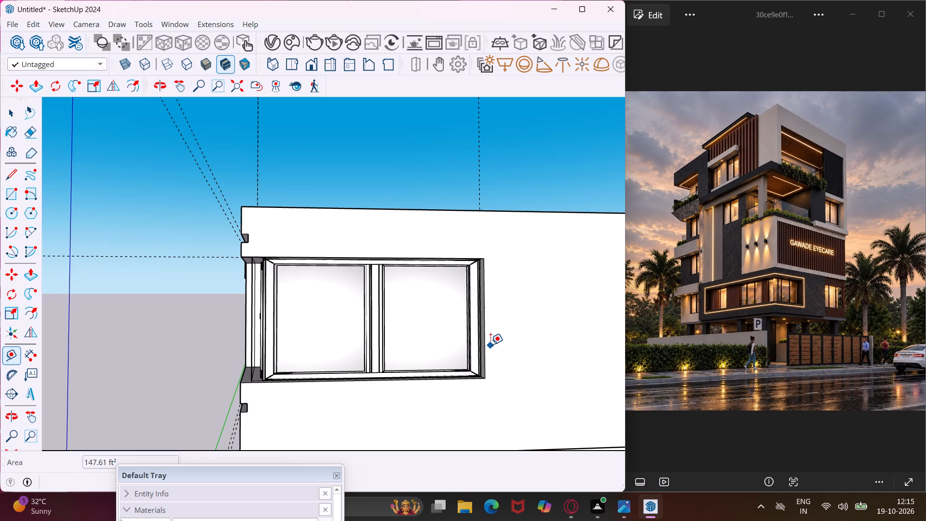
click(488, 341)
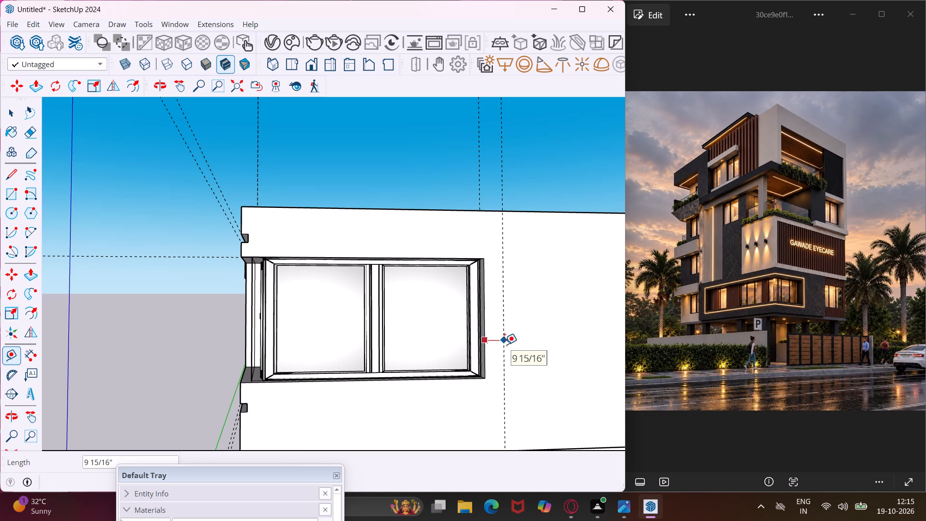
click(504, 344)
click(501, 341)
text(4")
key(Return)
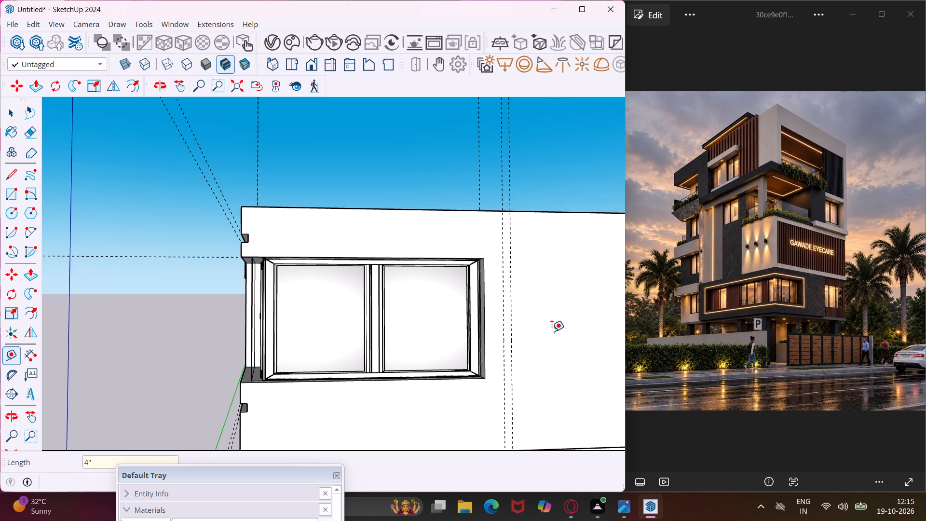
key(Escape)
key(space)
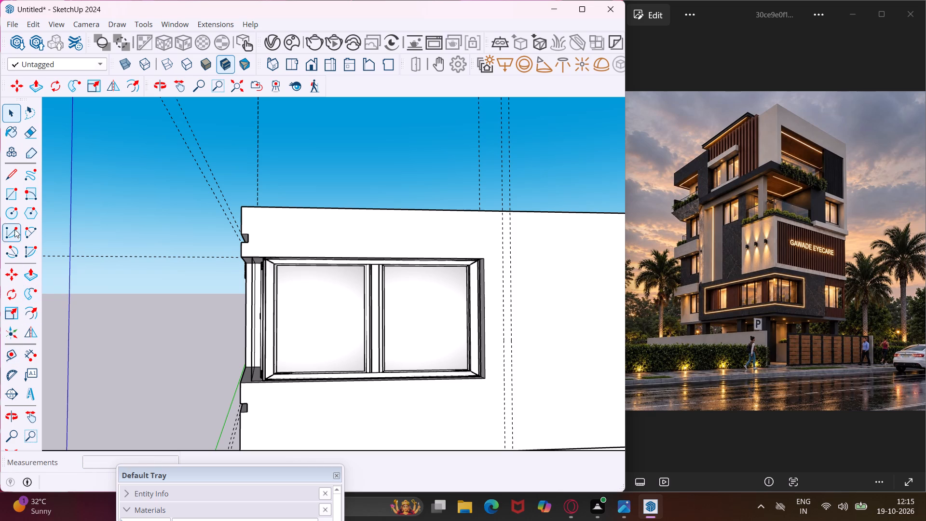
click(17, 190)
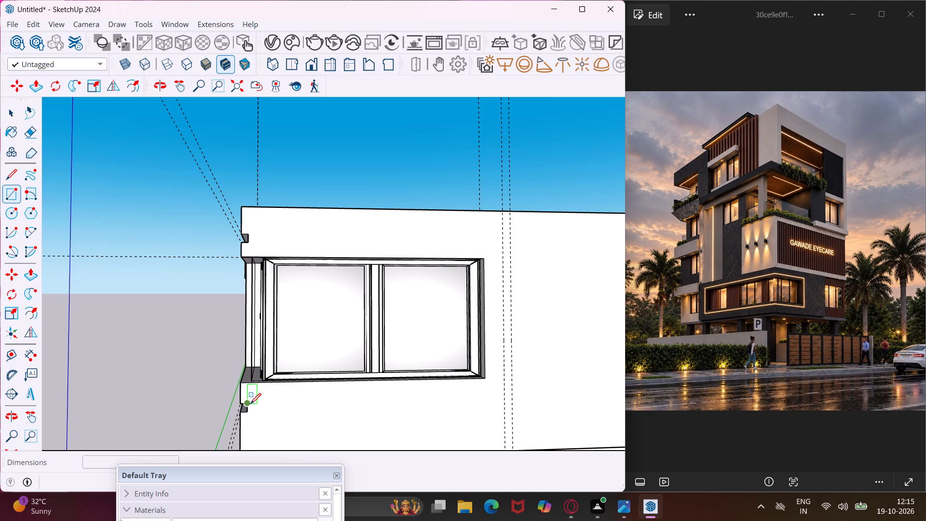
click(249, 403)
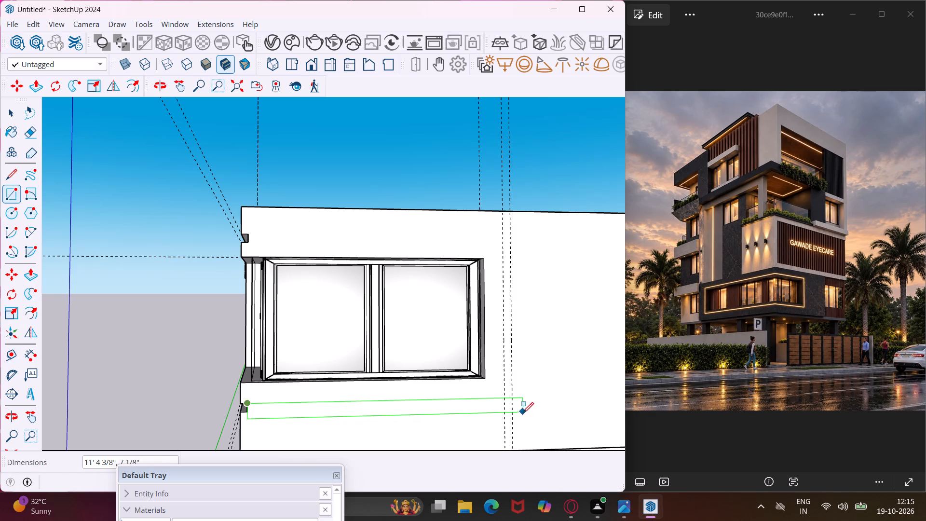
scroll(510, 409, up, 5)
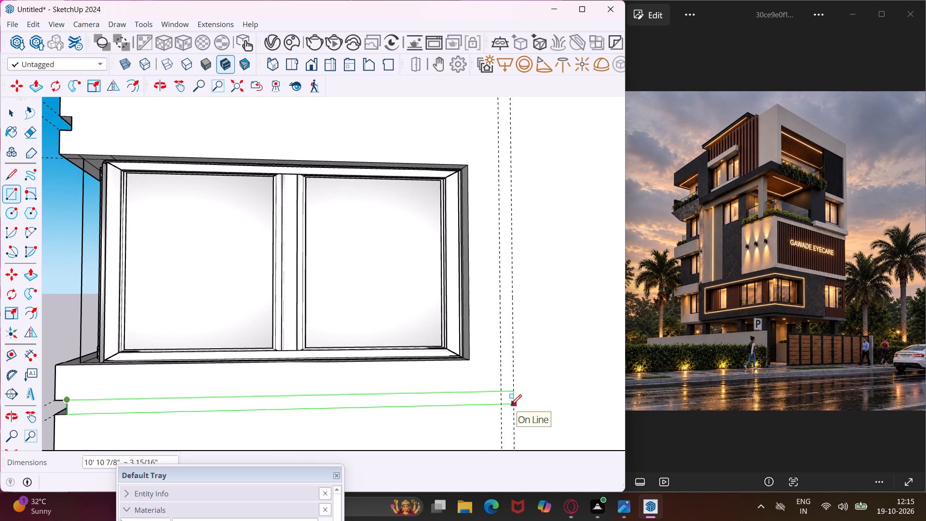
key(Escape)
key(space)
Place a horizontal guide on the side wall 1' 10 3/16" above its bottom edge, through the lower groove's bottom corner.
scroll(511, 404, down, 5)
middle_drag(405, 401, 421, 341)
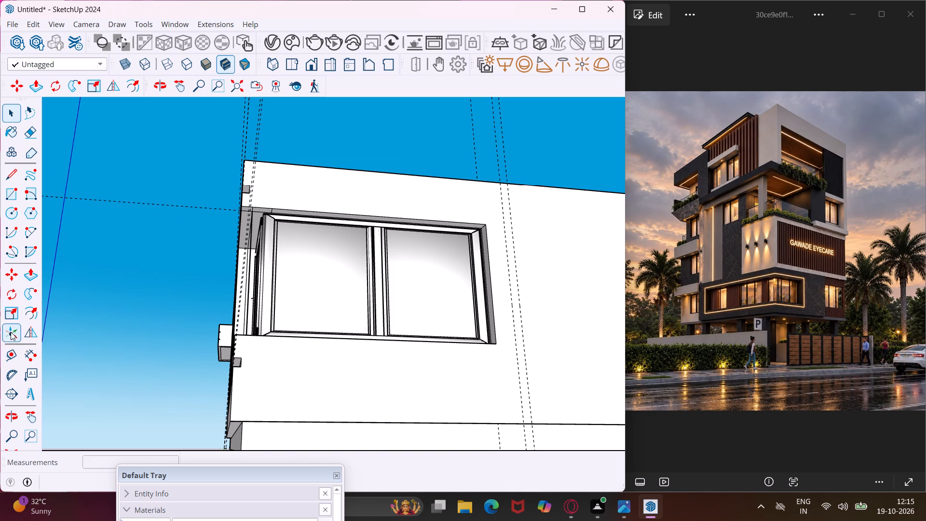
click(9, 351)
scroll(245, 418, up, 3)
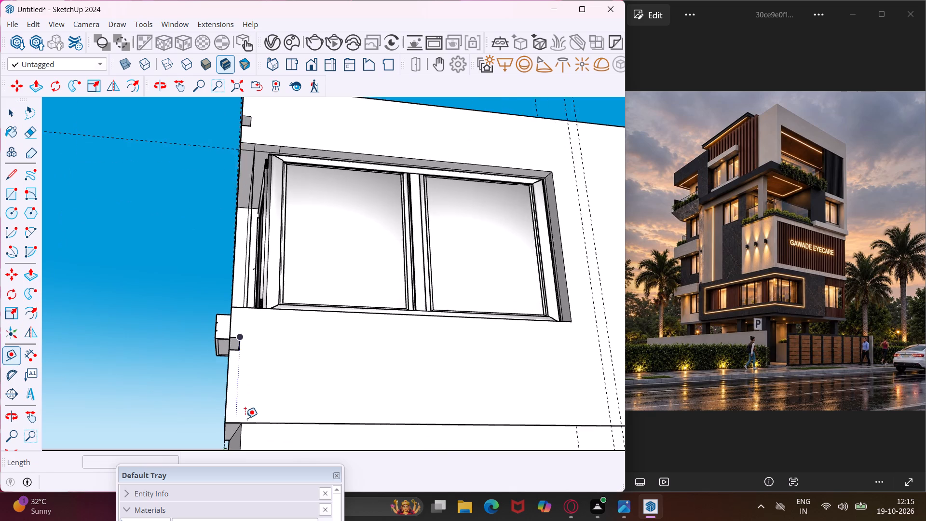
scroll(245, 418, up, 7)
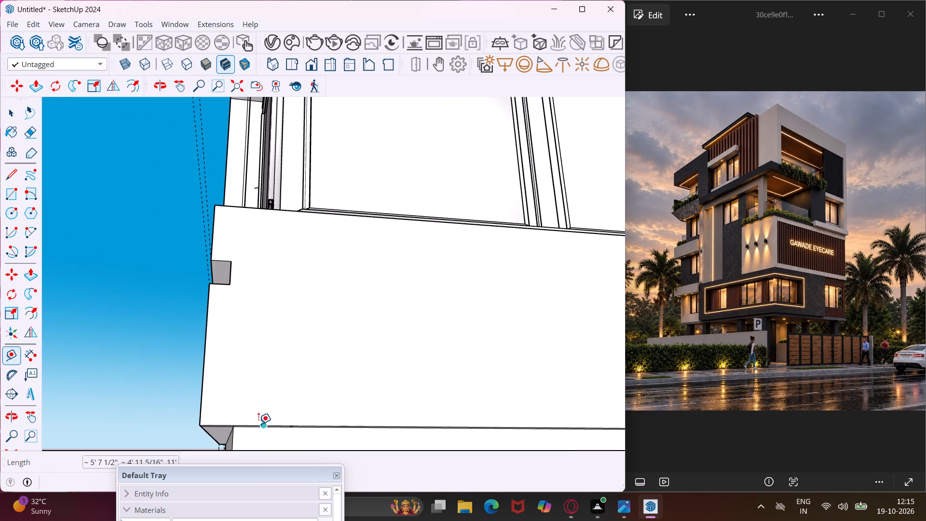
middle_drag(245, 422, 305, 369)
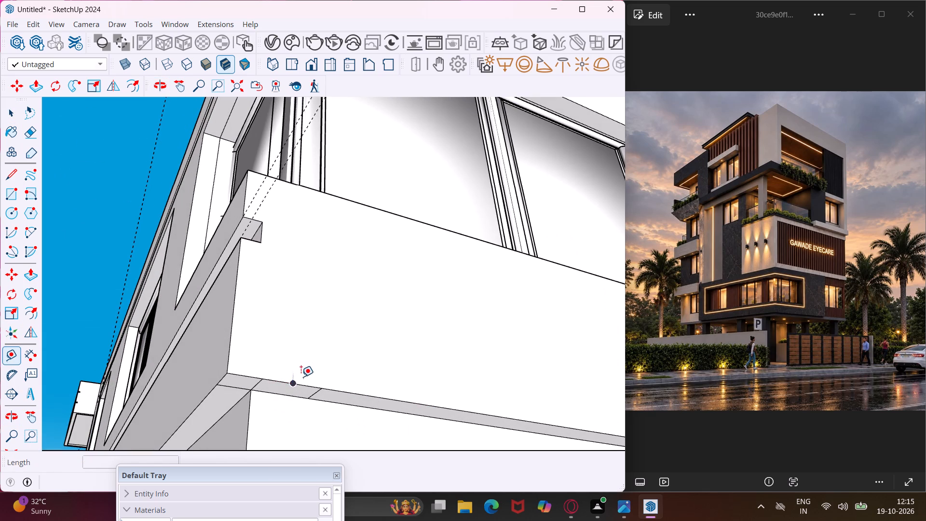
click(293, 384)
middle_drag(282, 323, 265, 385)
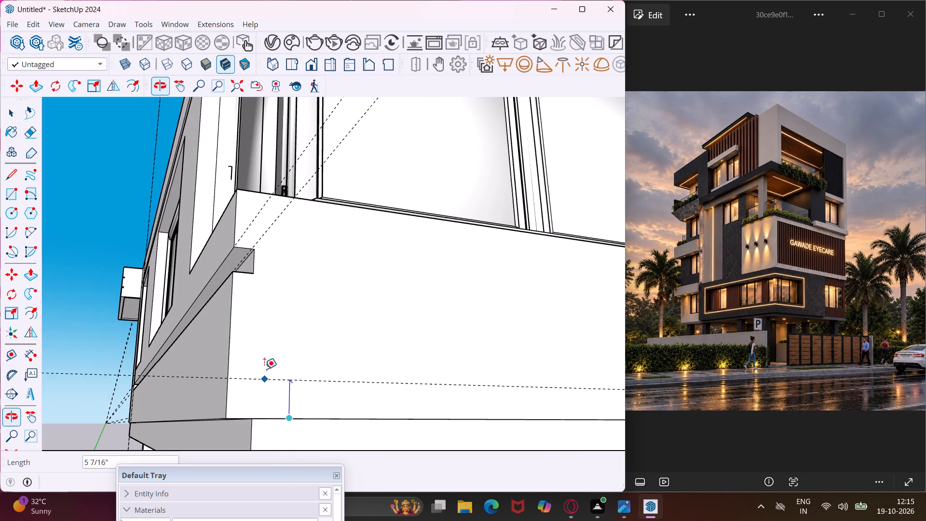
click(255, 274)
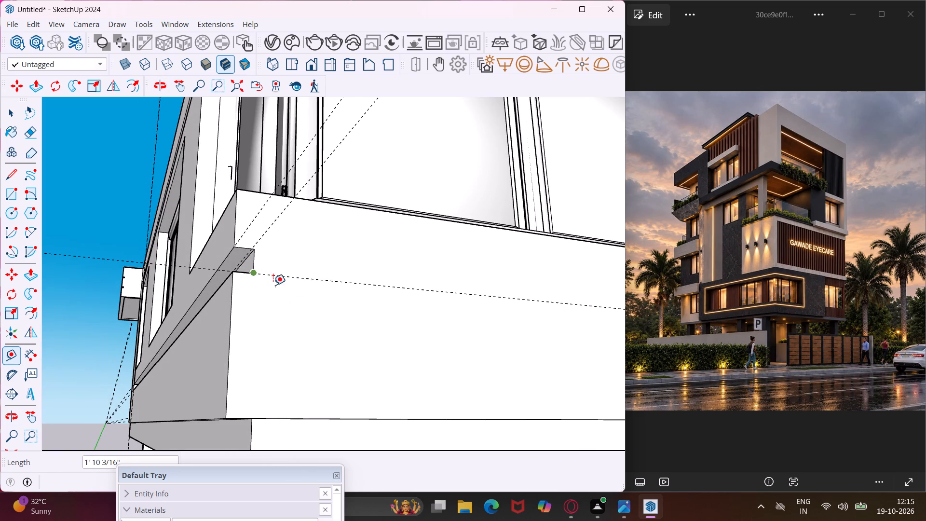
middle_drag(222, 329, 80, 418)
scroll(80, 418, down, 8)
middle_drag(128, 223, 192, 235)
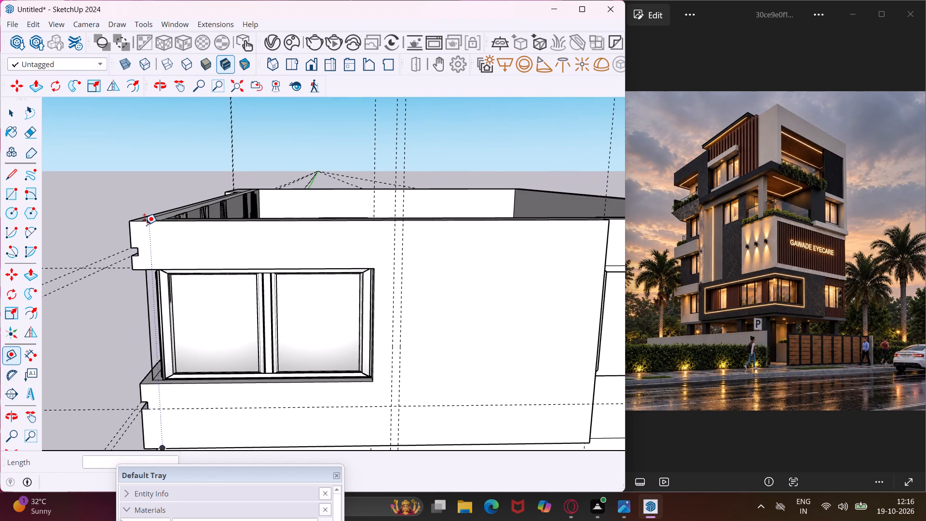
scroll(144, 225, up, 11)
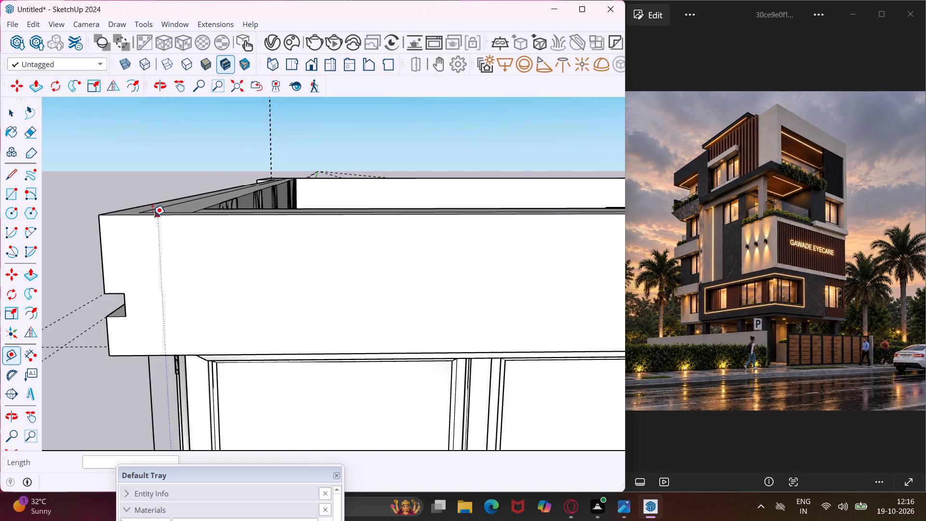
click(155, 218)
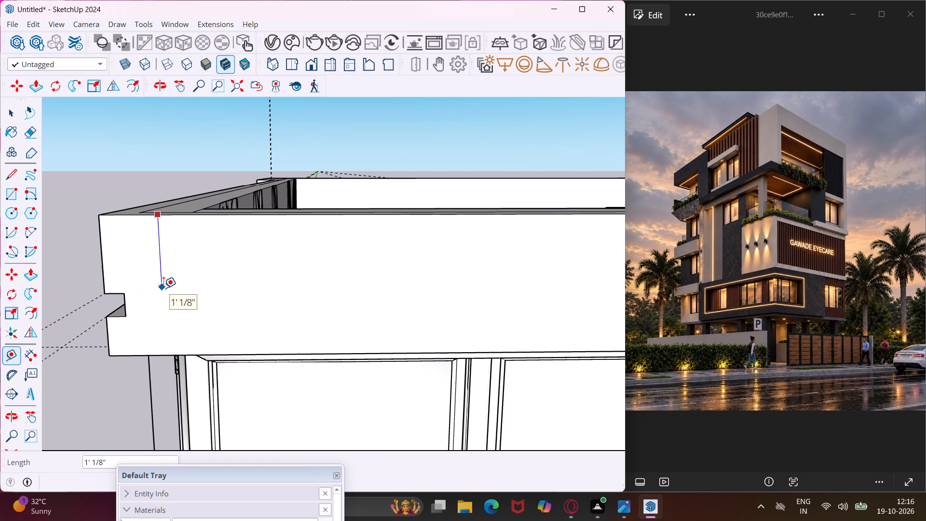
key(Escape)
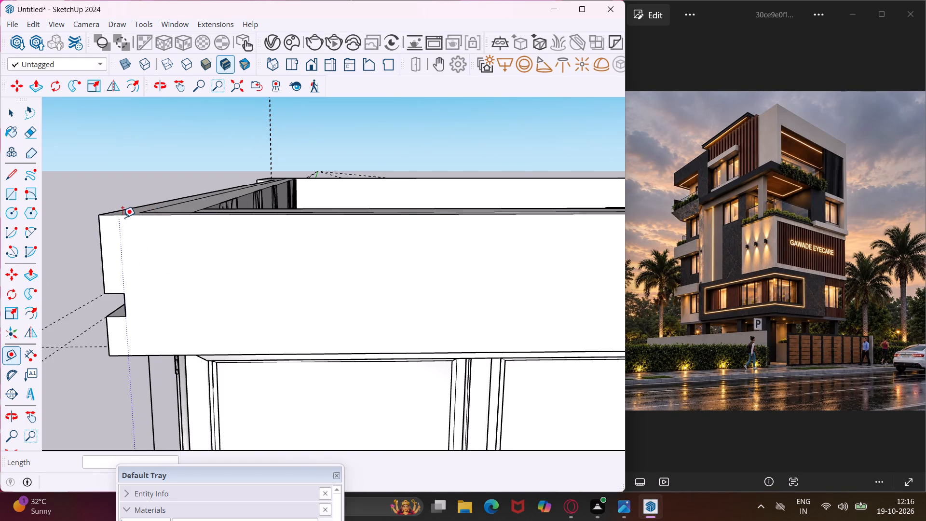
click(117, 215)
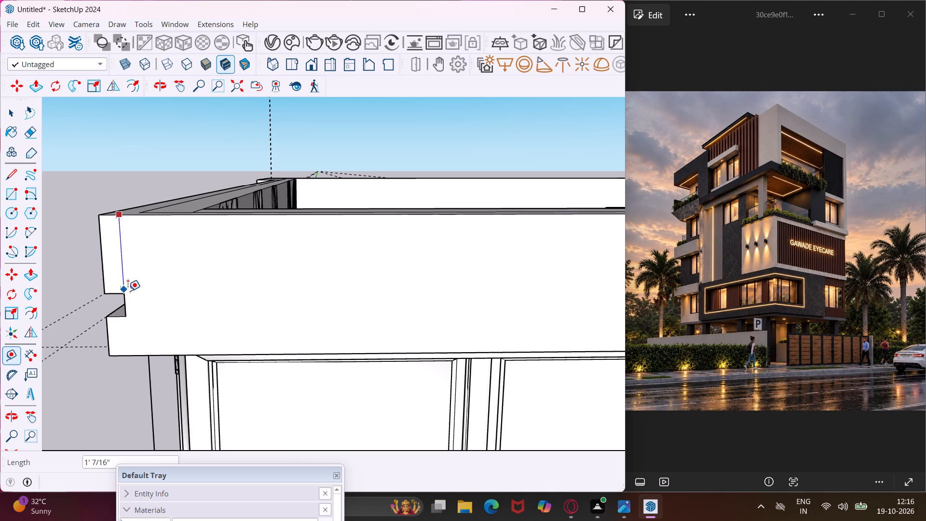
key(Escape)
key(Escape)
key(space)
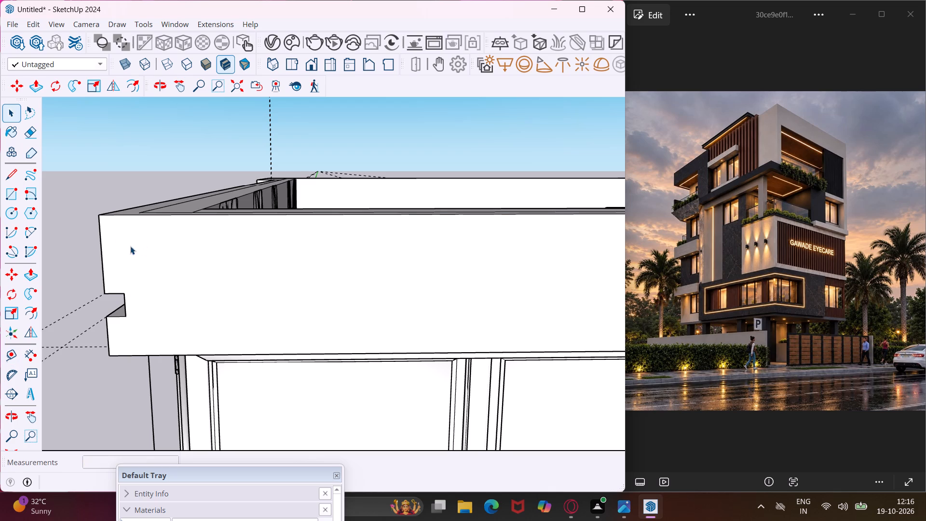
Place a horizontal guide on the side wall about 1' 1 1/16" below its top edge, through the upper groove's top corner.
click(16, 355)
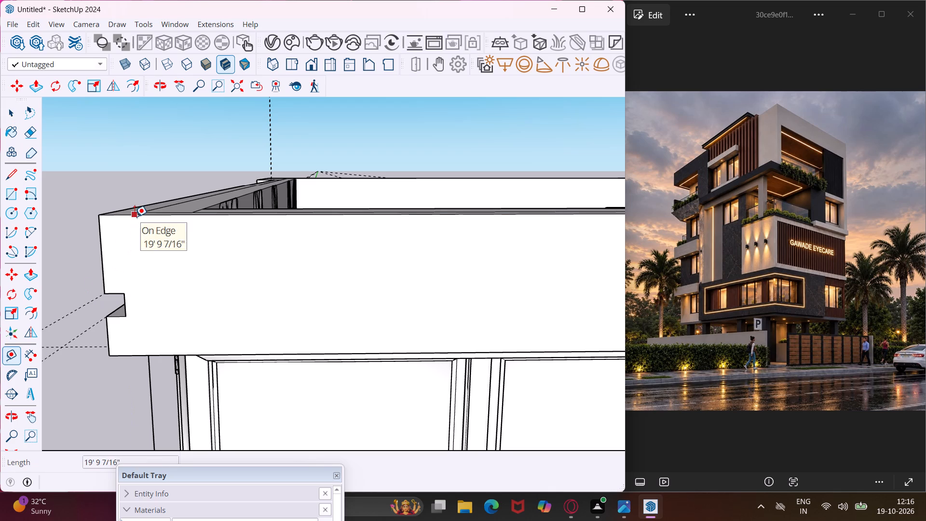
click(135, 217)
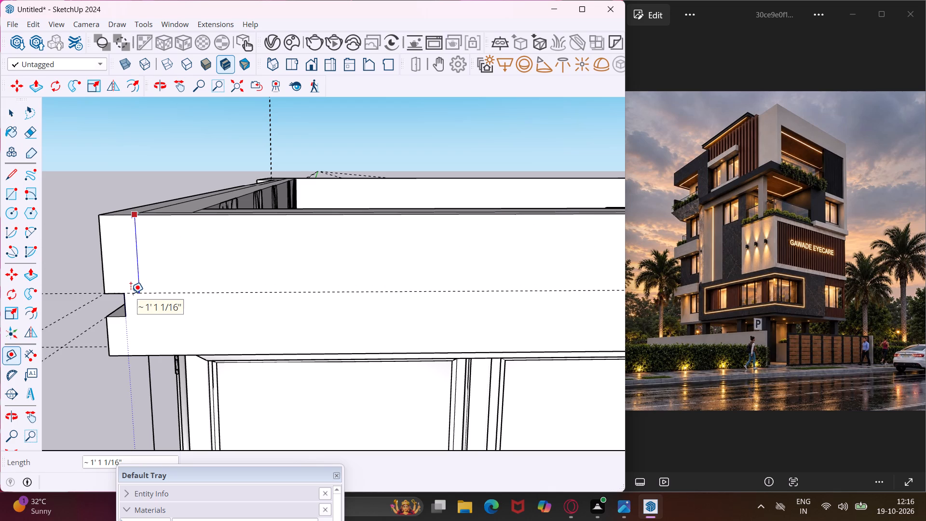
click(130, 294)
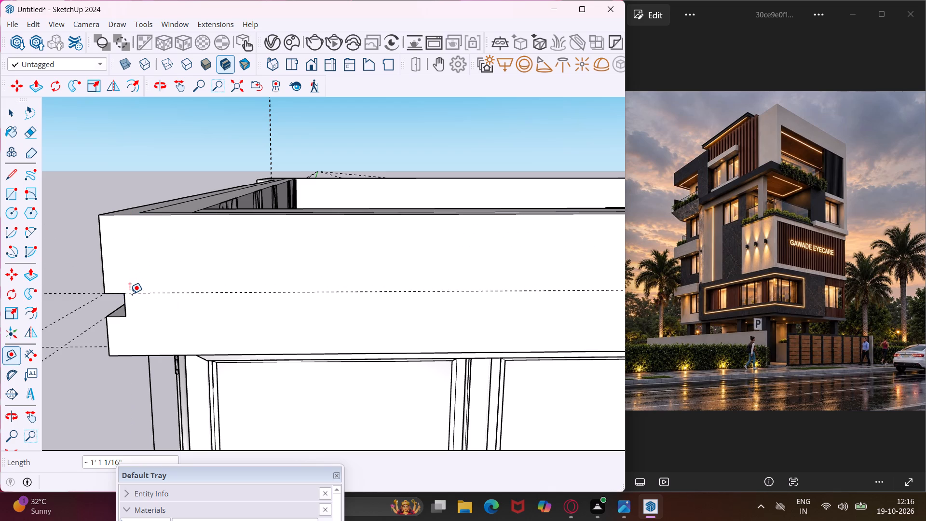
key(Escape)
key(space)
Draw a 10' 10 7/8" by about 4 1/16" rectangle above the two-pane window, from the upper groove to the outer vertical guide.
middle_drag(129, 300, 157, 297)
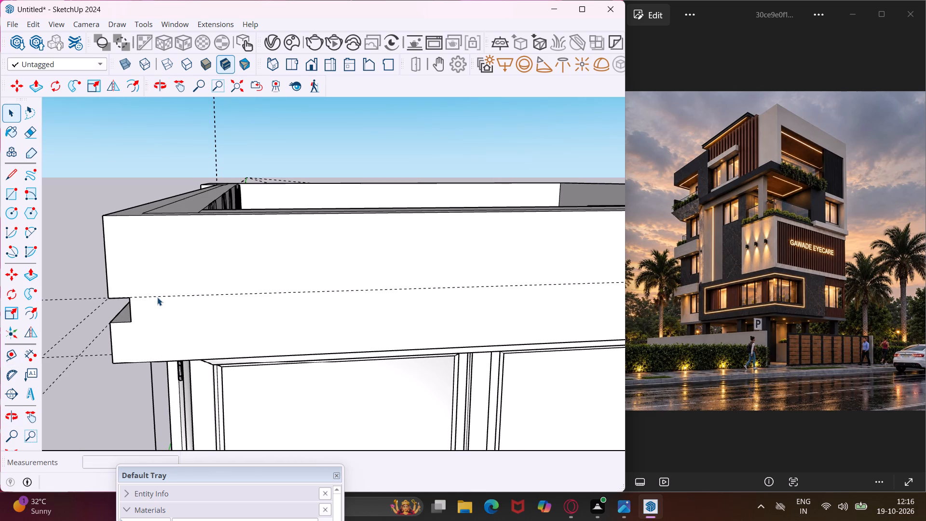
click(15, 199)
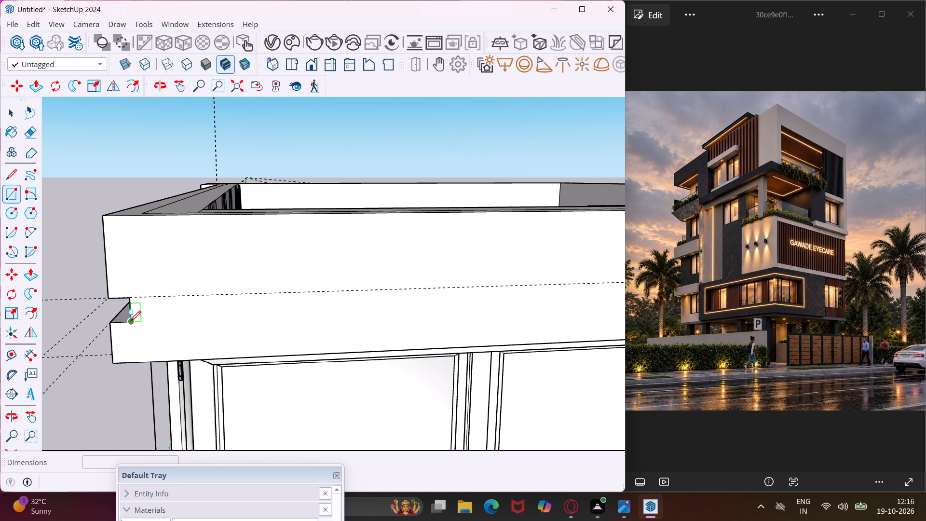
click(131, 322)
scroll(220, 296, down, 10)
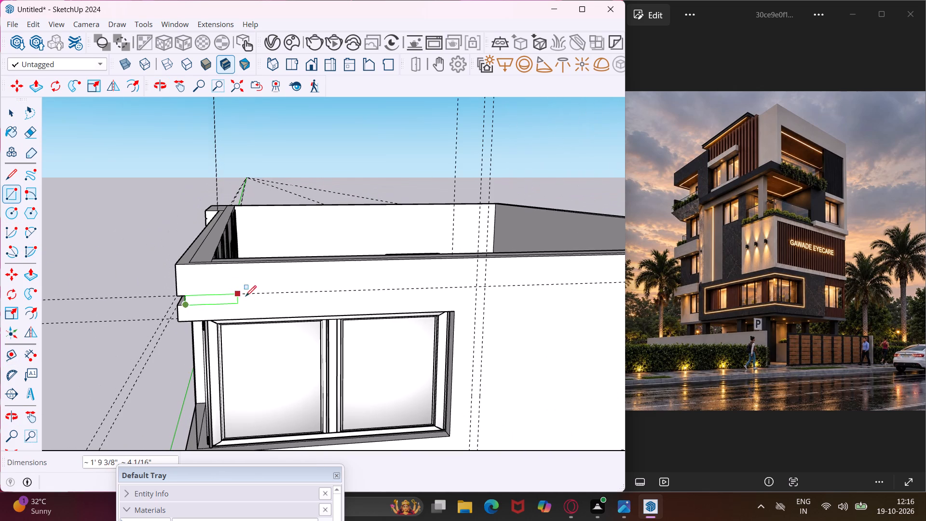
scroll(485, 286, up, 3)
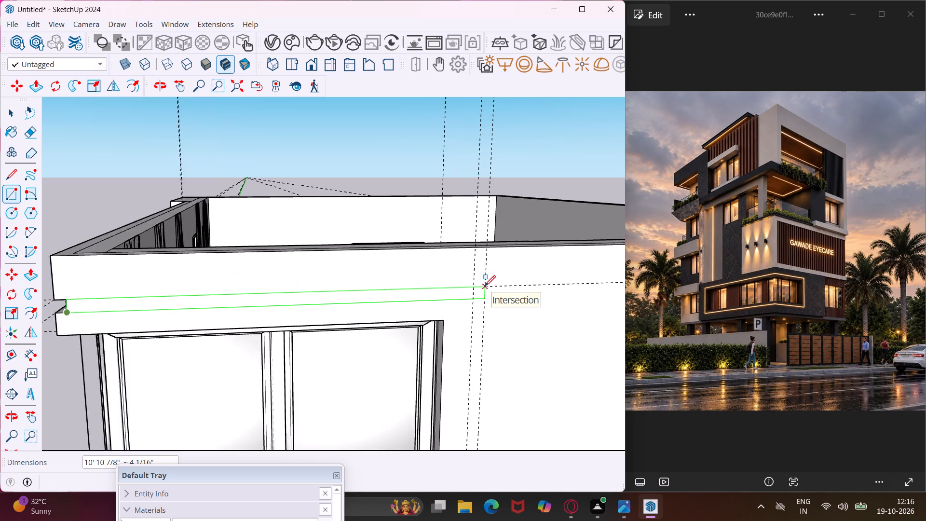
scroll(485, 286, up, 8)
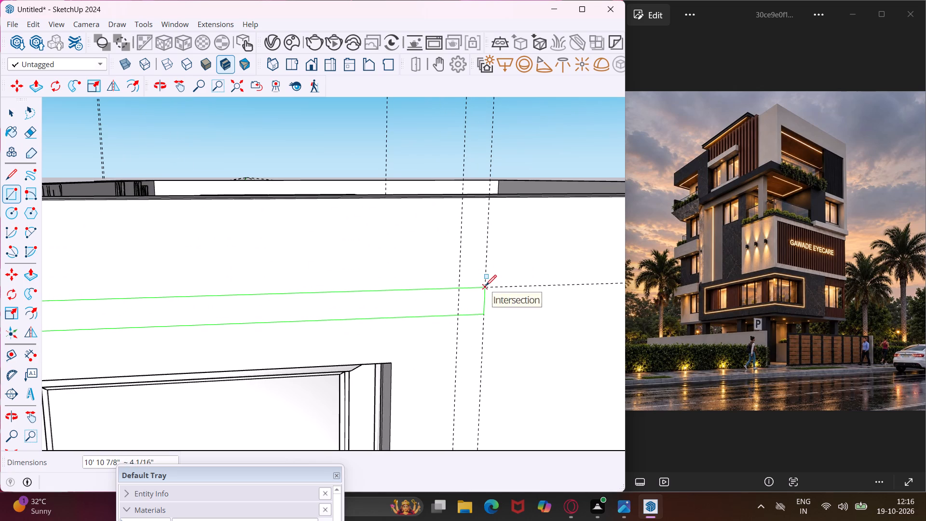
click(486, 286)
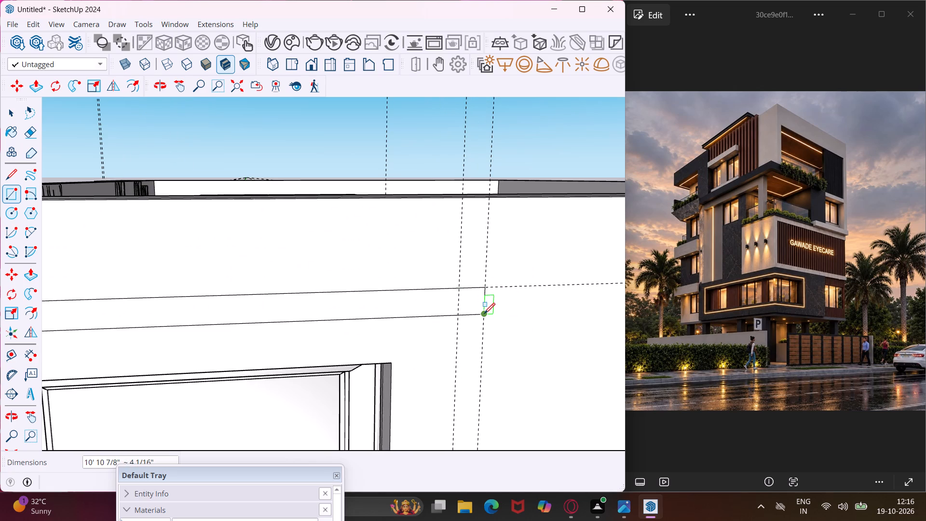
Draw a 4" by 6' 8 11/16" vertical rectangle between the two vertical guides, from the upper strip down to the lower horizontal guide.
click(484, 314)
scroll(465, 332, down, 11)
middle_drag(465, 334, 455, 297)
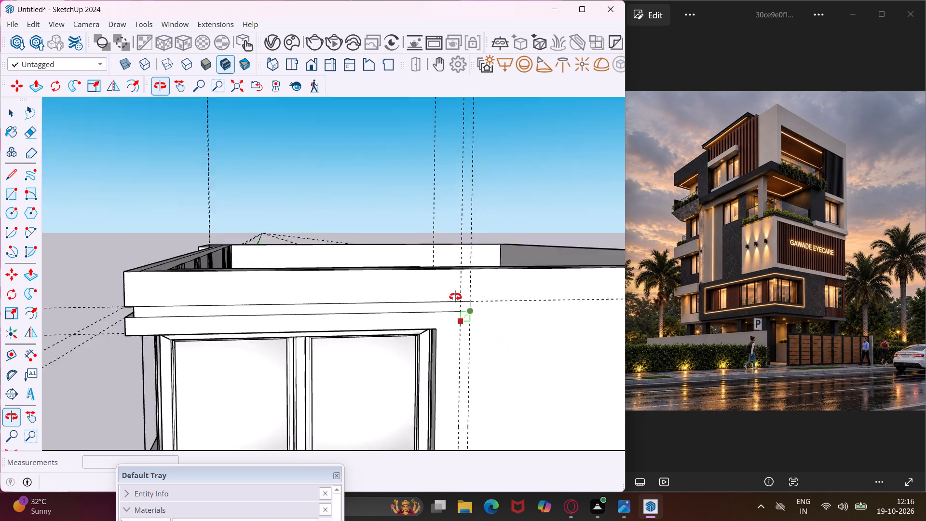
middle_drag(455, 297, 455, 285)
scroll(455, 285, down, 5)
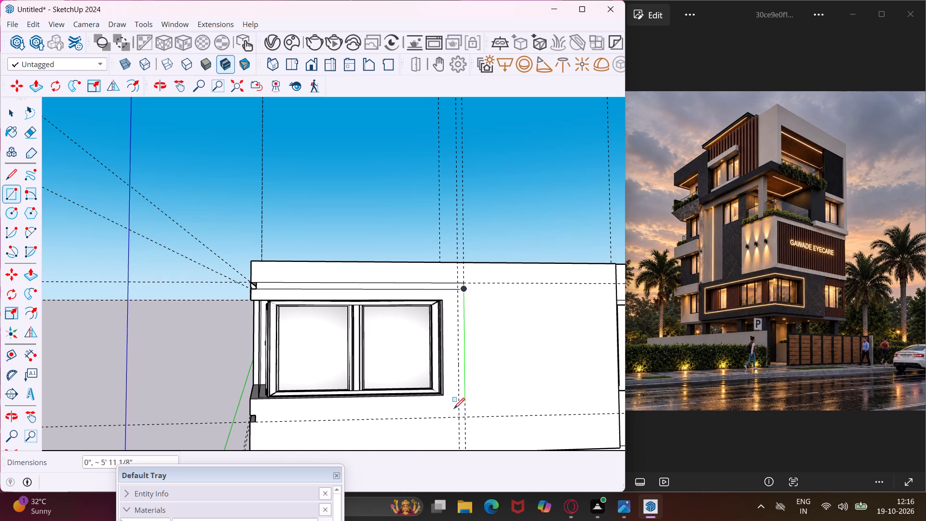
scroll(458, 418, up, 7)
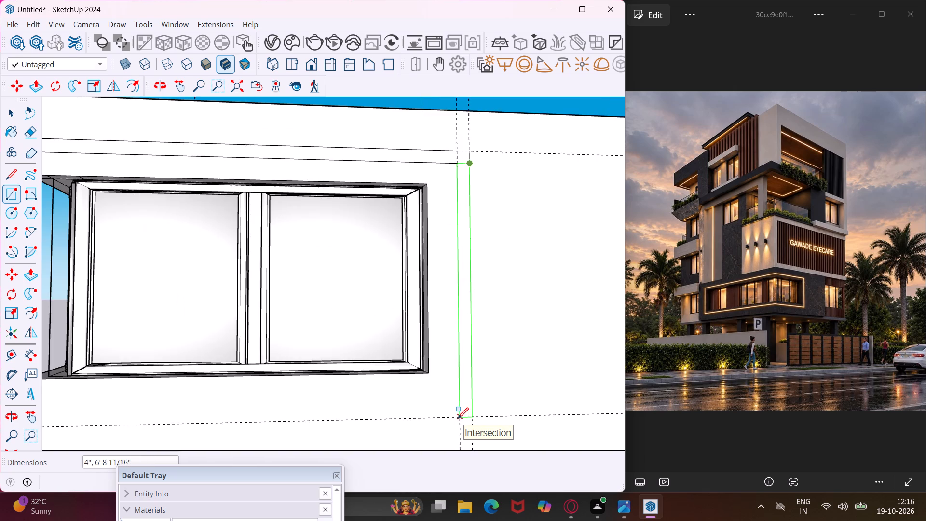
scroll(458, 418, up, 4)
click(459, 419)
Draw a 10' 6 7/8" by 4" rectangle below the two-pane window, from the lower groove's end to the vertical strip.
scroll(454, 416, down, 4)
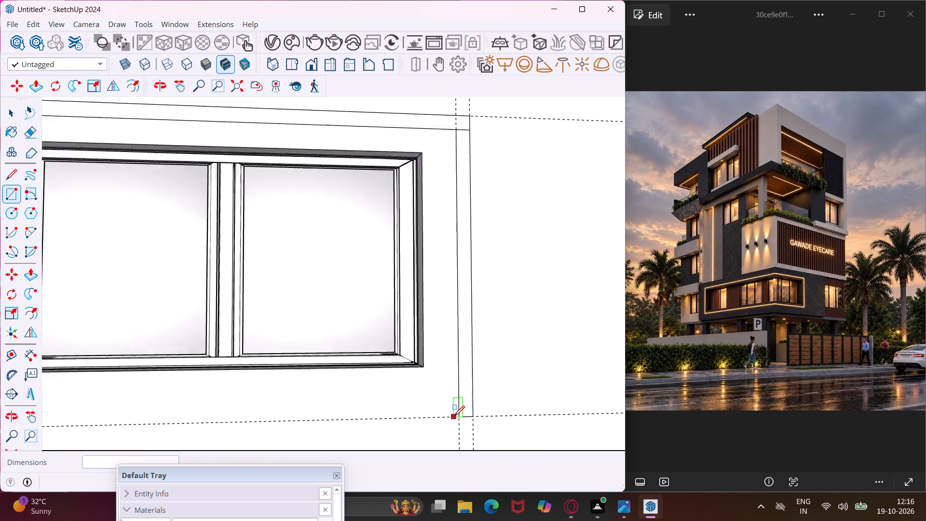
scroll(454, 416, down, 2)
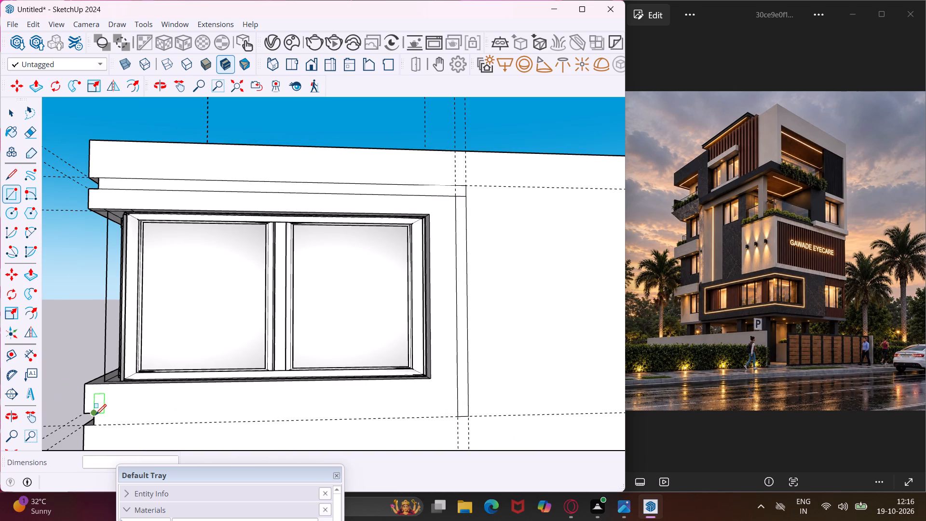
click(95, 414)
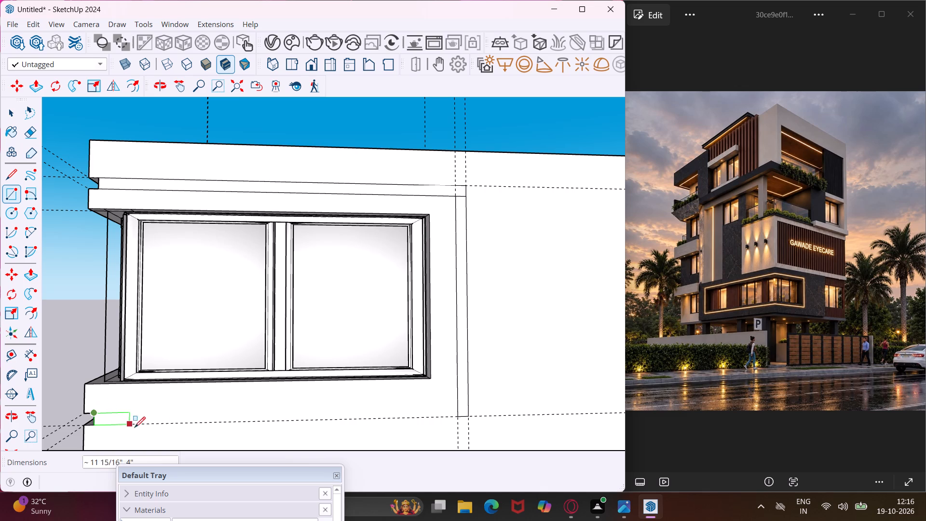
scroll(203, 432, down, 3)
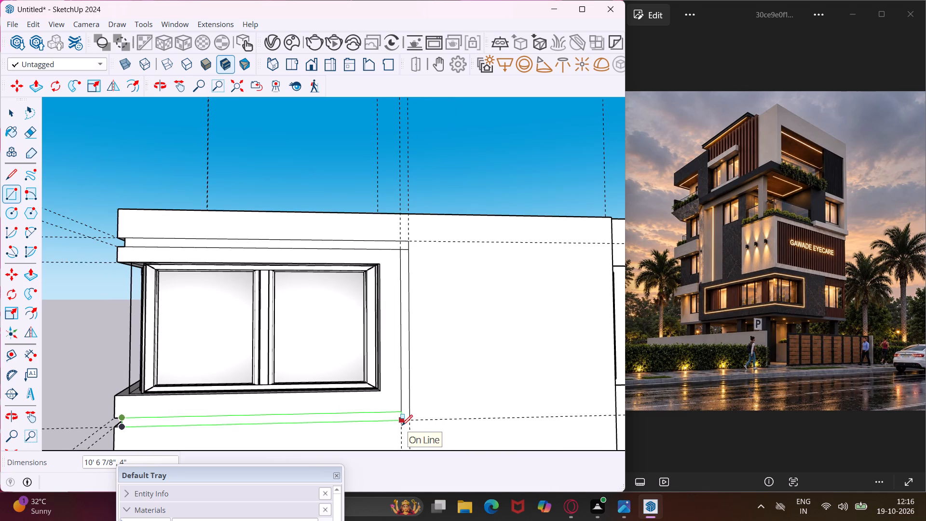
scroll(402, 425, up, 8)
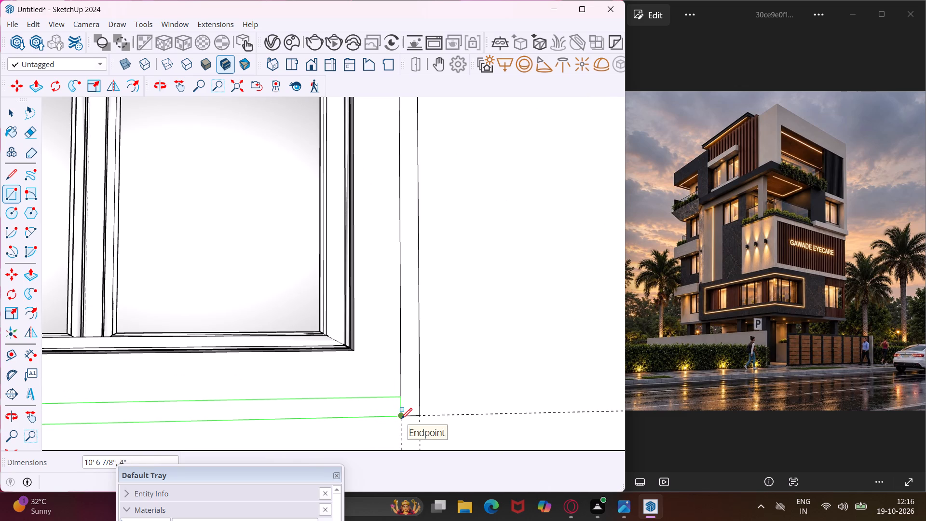
click(401, 419)
key(Escape)
key(space)
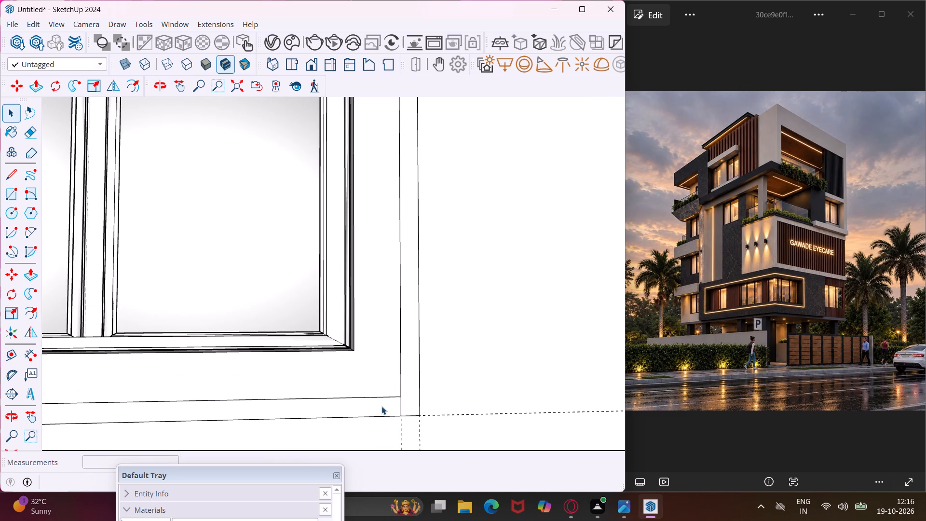
Push/Pull the side wall's lower horizontal strip inward by 3 1/4", repeating the existing groove's depth.
middle_drag(376, 404, 479, 391)
scroll(471, 378, down, 9)
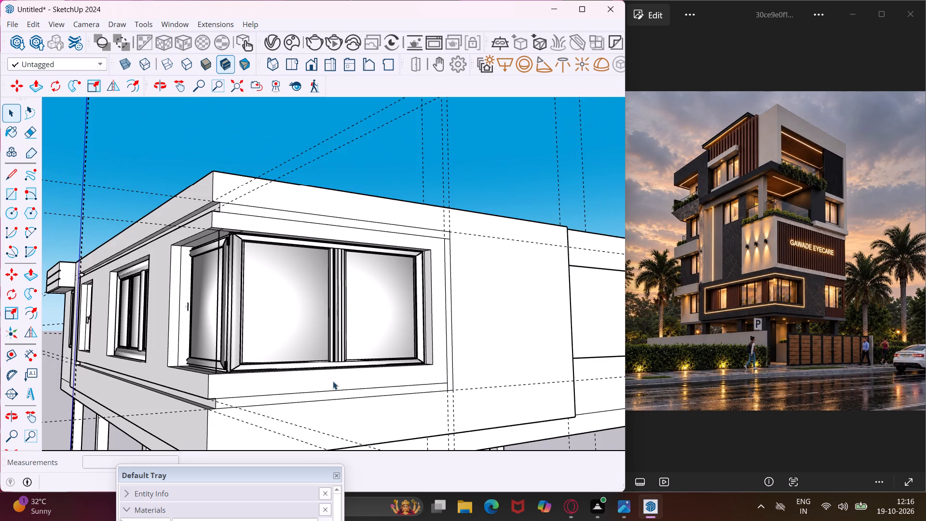
scroll(223, 398, up, 15)
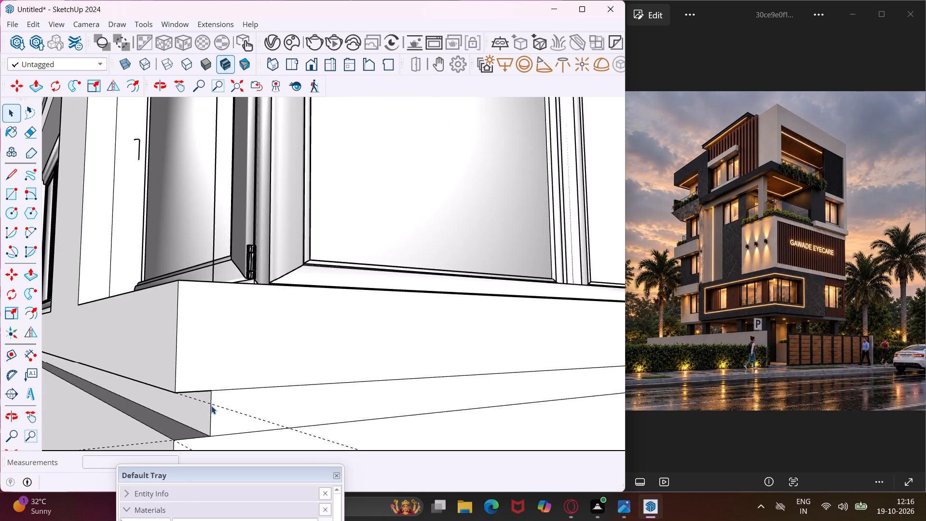
click(224, 418)
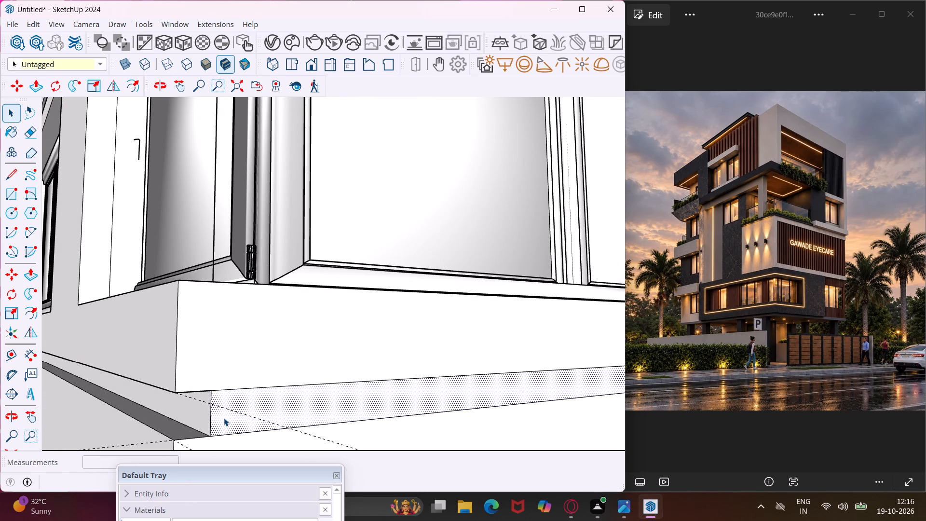
key(p)
double_click(224, 418)
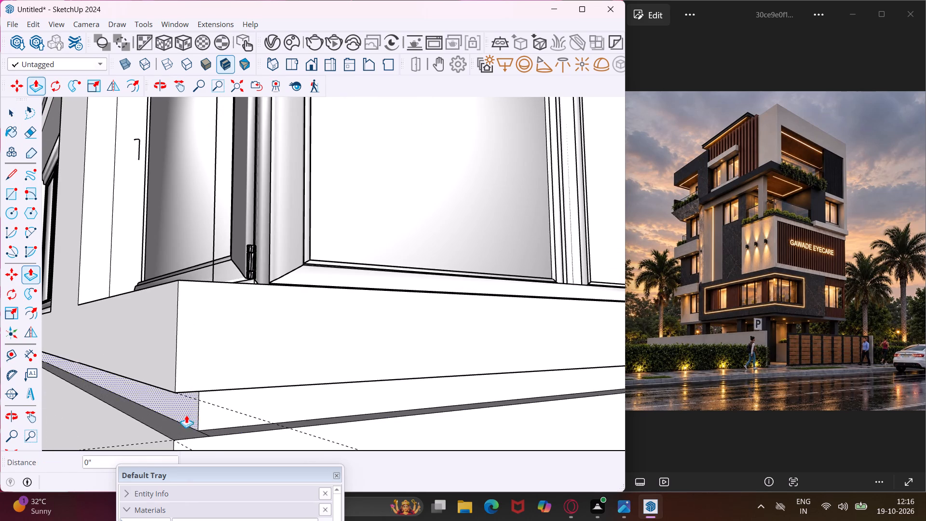
Push/Pull the vertical strip beyond the two-pane window inward by 3 1/4", level with the lower groove's recessed face.
scroll(179, 415, down, 12)
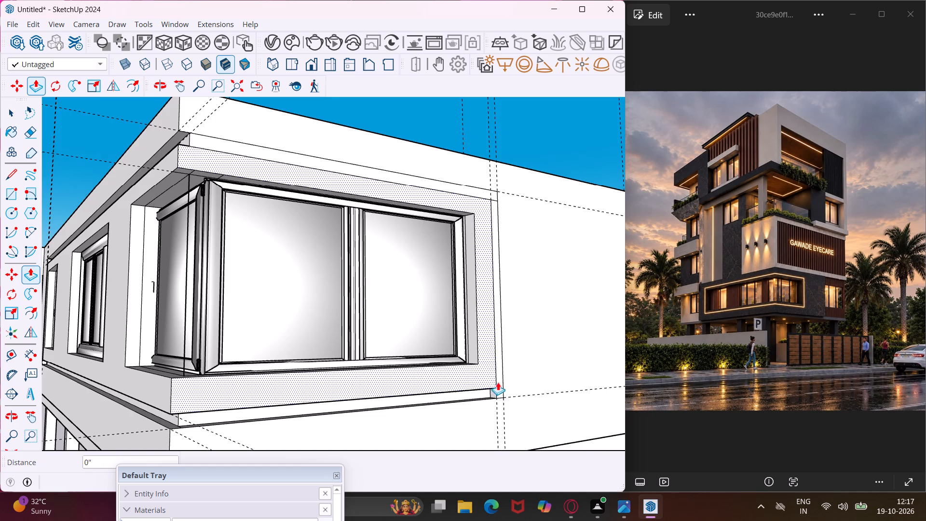
scroll(500, 384, up, 10)
click(500, 384)
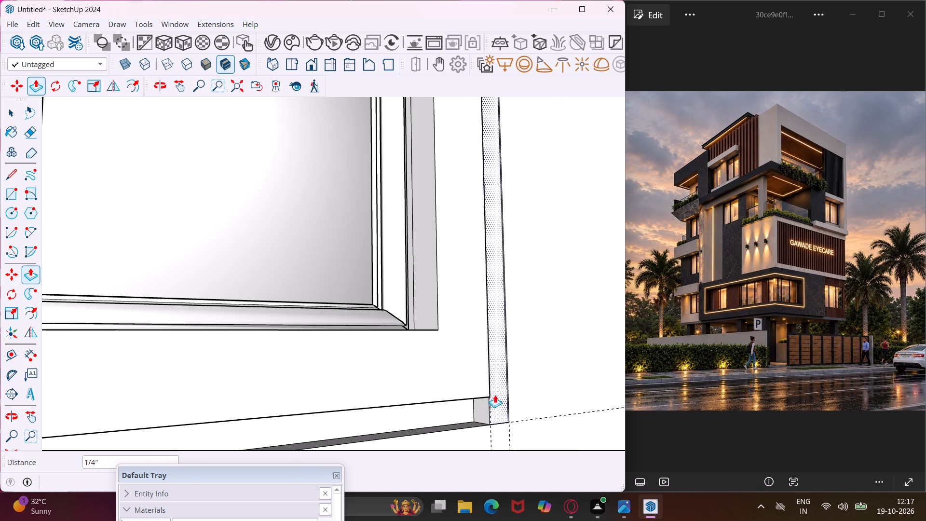
click(459, 419)
scroll(394, 411, down, 10)
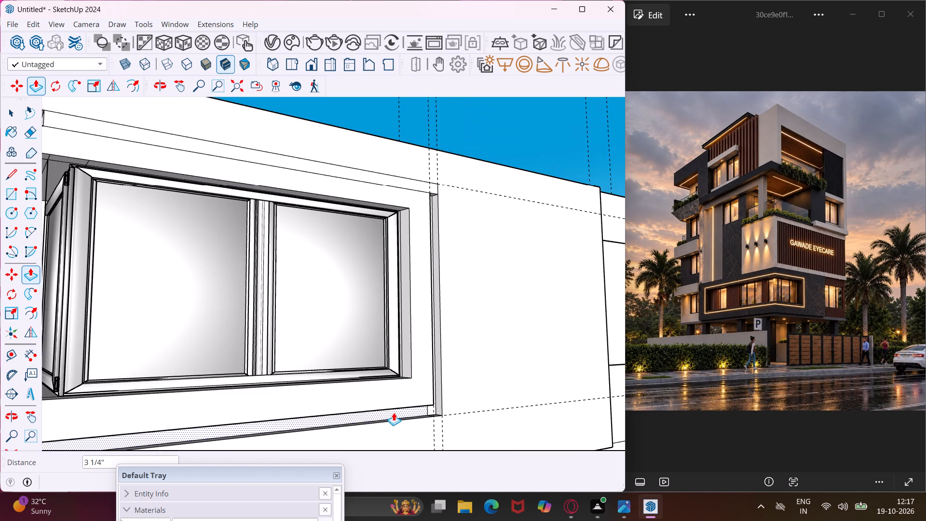
Push/Pull the horizontal strip above the two-pane window inward by 3 1/4", level with the vertical groove's recessed face.
middle_drag(394, 412, 449, 487)
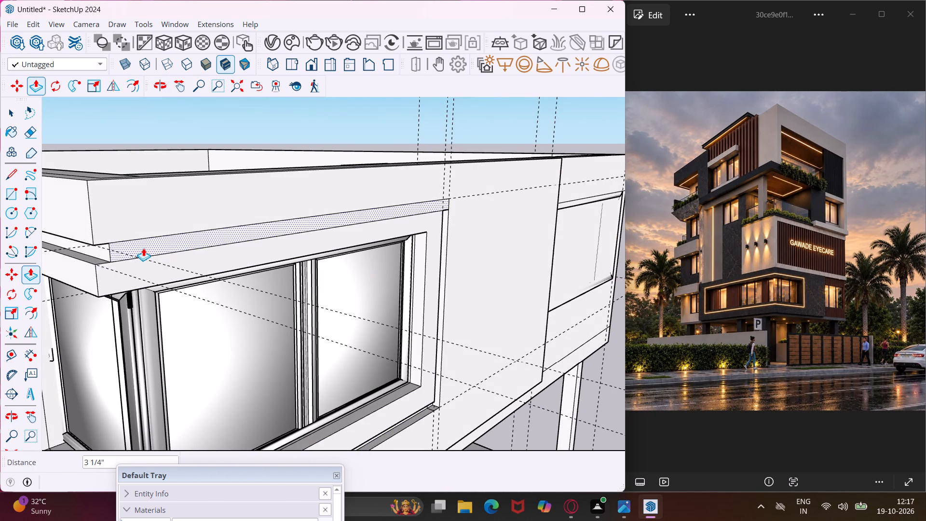
scroll(447, 202, up, 9)
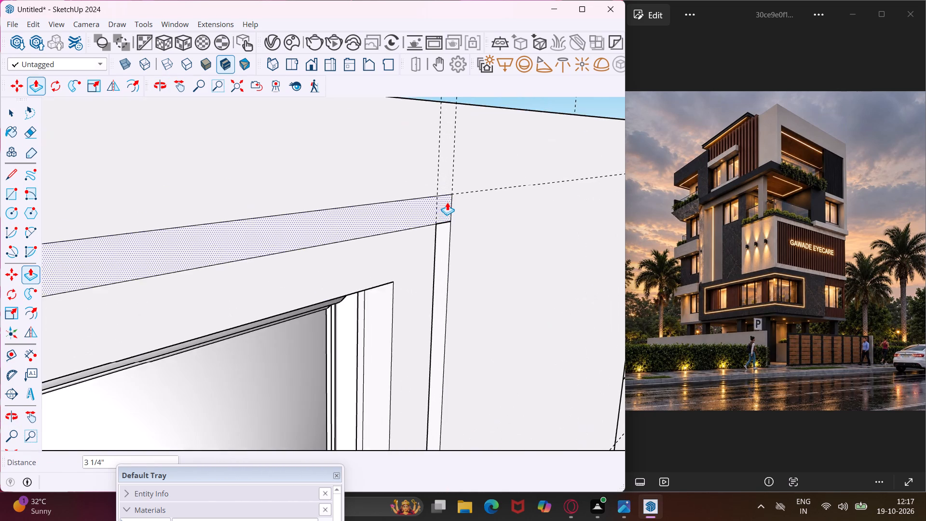
scroll(447, 202, up, 5)
middle_drag(447, 202, 254, 174)
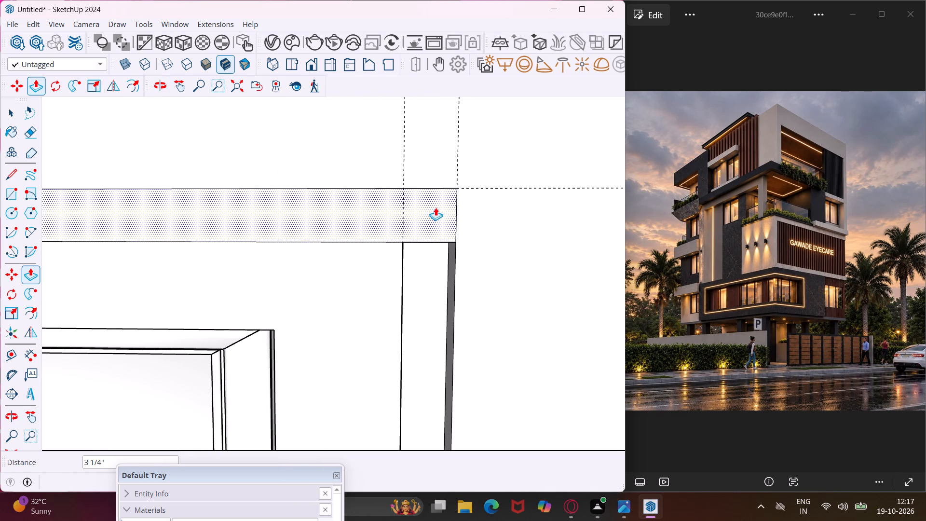
click(436, 207)
click(430, 280)
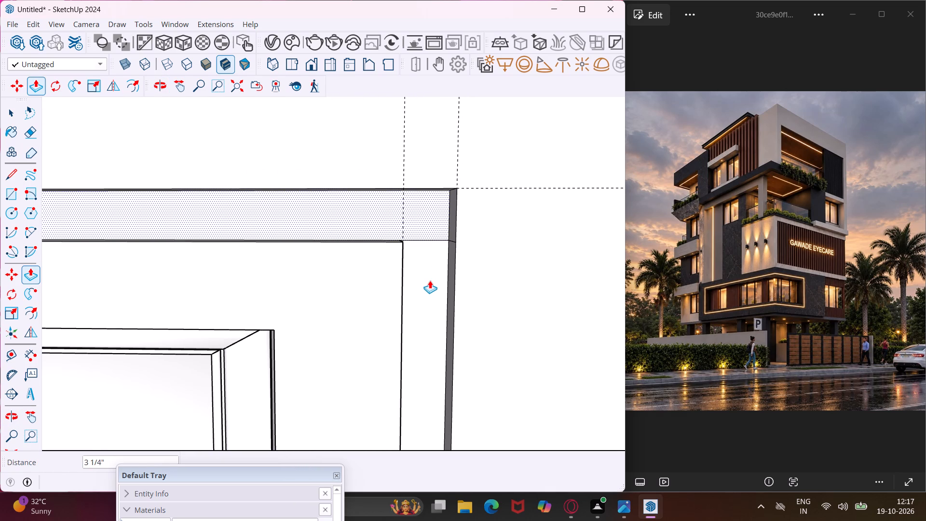
Erase the leftover edges crossing the recessed groove at its upper corner beyond the two-pane window.
key(Escape)
key(space)
key(e)
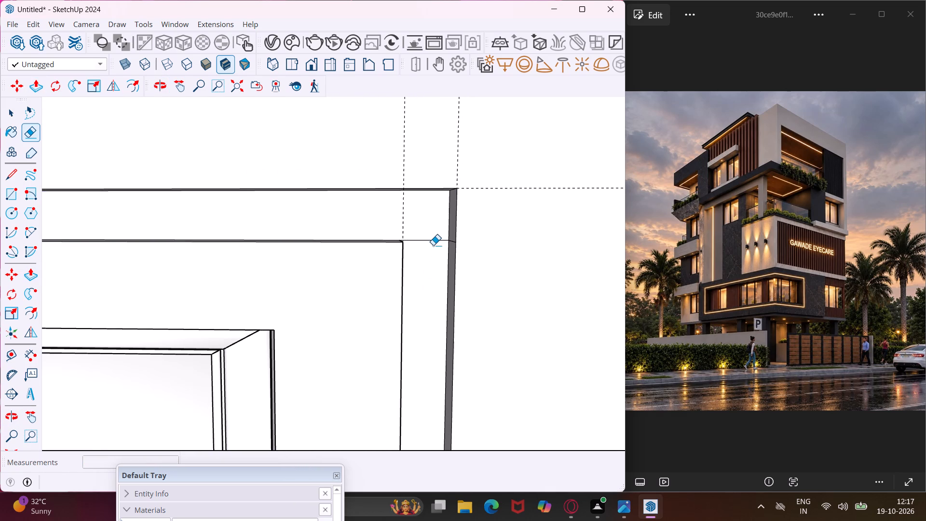
click(429, 242)
middle_drag(444, 241, 462, 242)
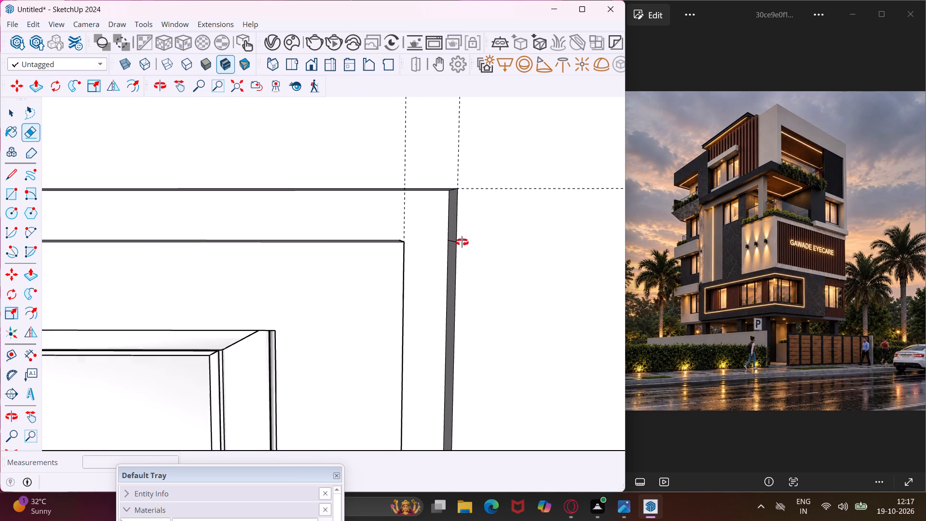
middle_drag(462, 242, 524, 243)
click(449, 241)
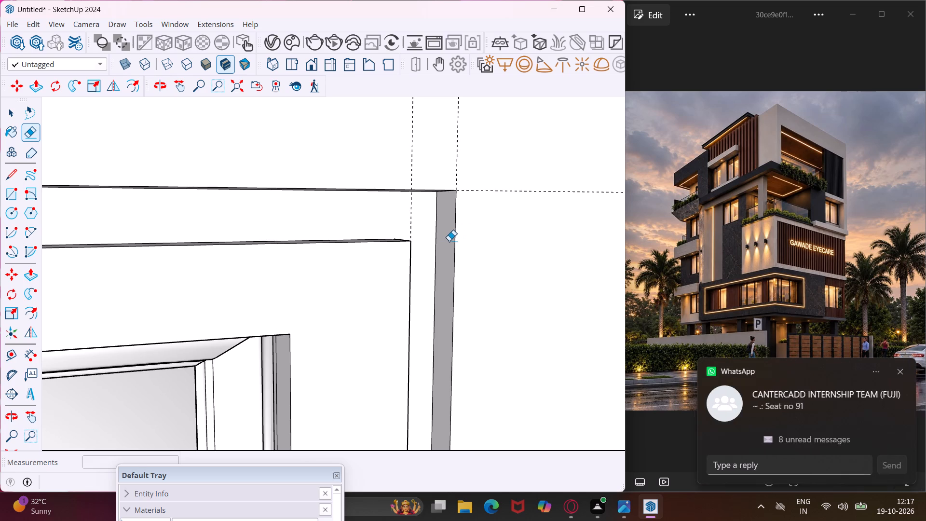
middle_drag(449, 241, 261, 236)
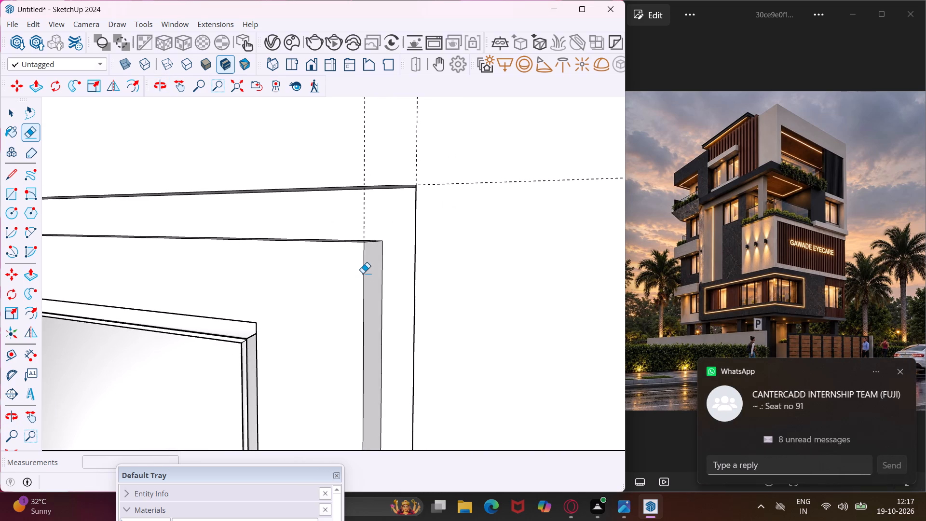
Erase the leftover edges crossing the recessed groove at its lower corner beyond the two-pane window.
scroll(363, 273, down, 5)
middle_drag(365, 273, 411, 194)
scroll(411, 194, down, 9)
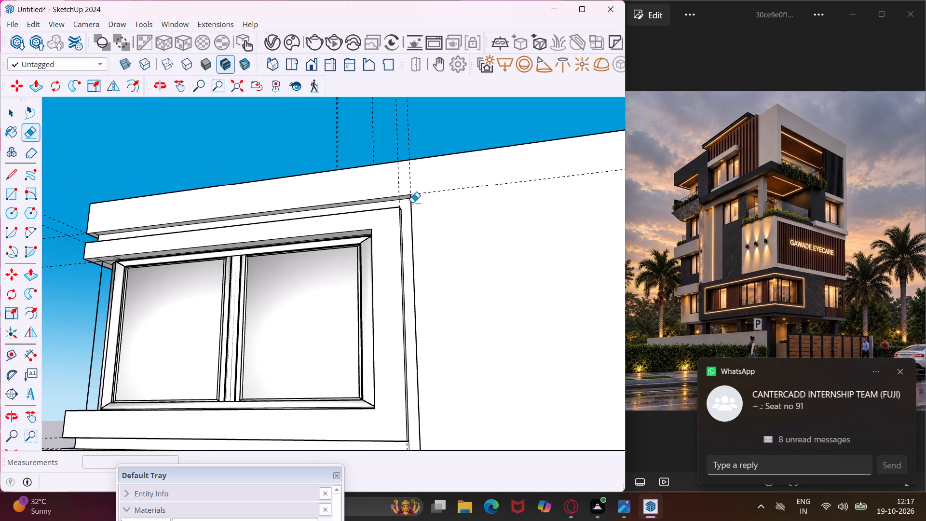
scroll(412, 203, down, 6)
scroll(417, 373, up, 11)
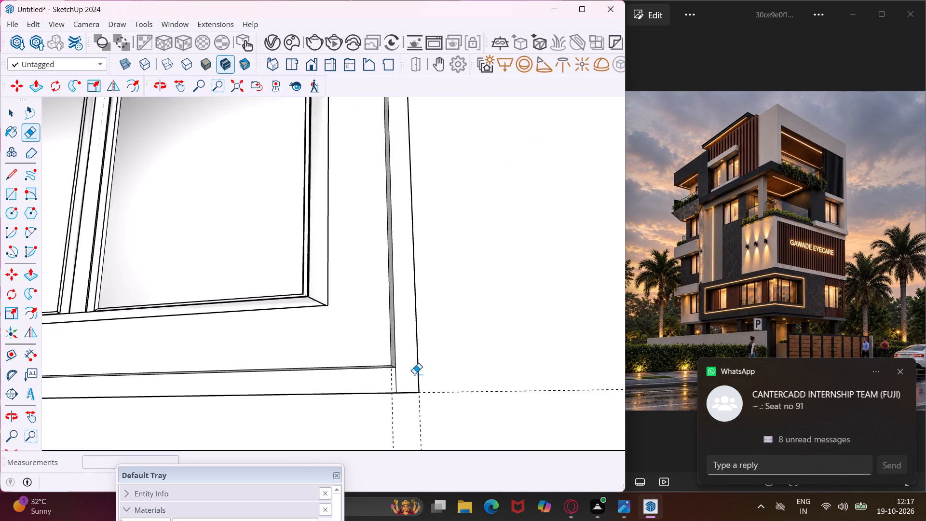
scroll(414, 374, up, 10)
click(369, 392)
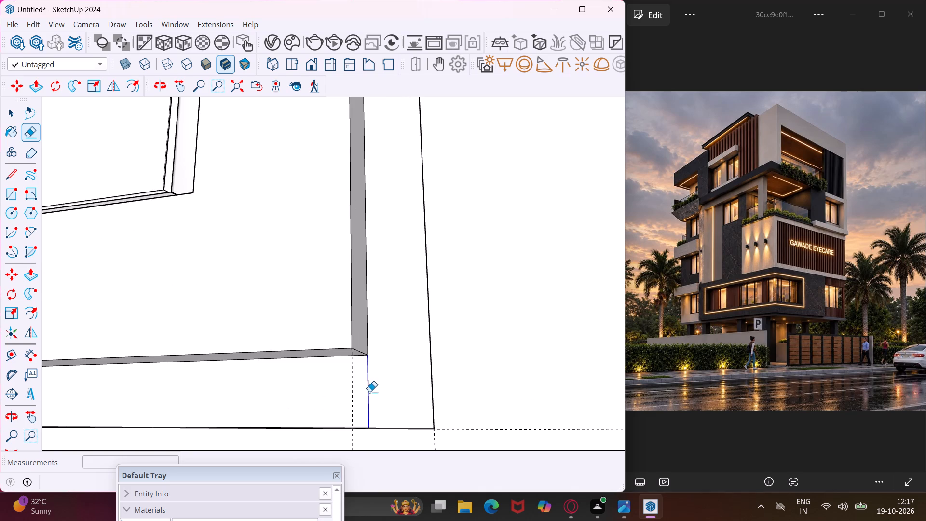
middle_drag(371, 392, 395, 475)
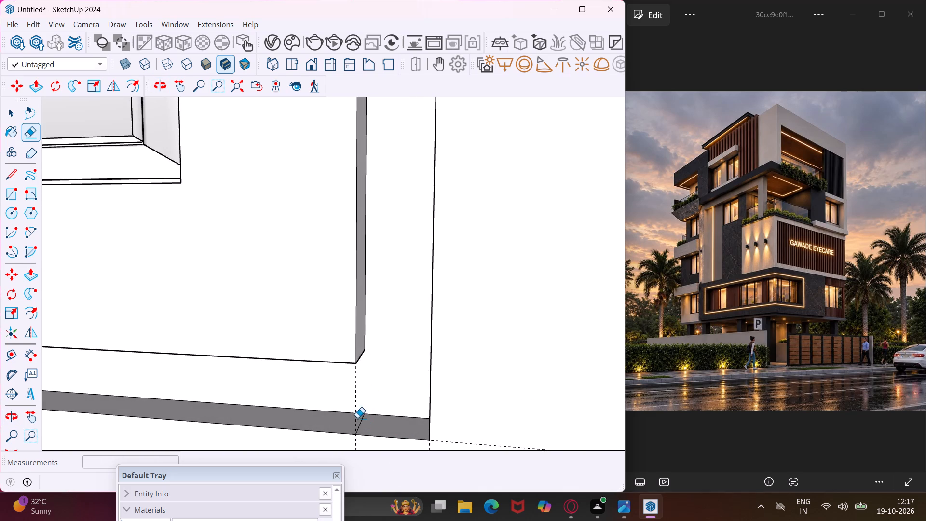
click(361, 423)
middle_drag(364, 423, 491, 401)
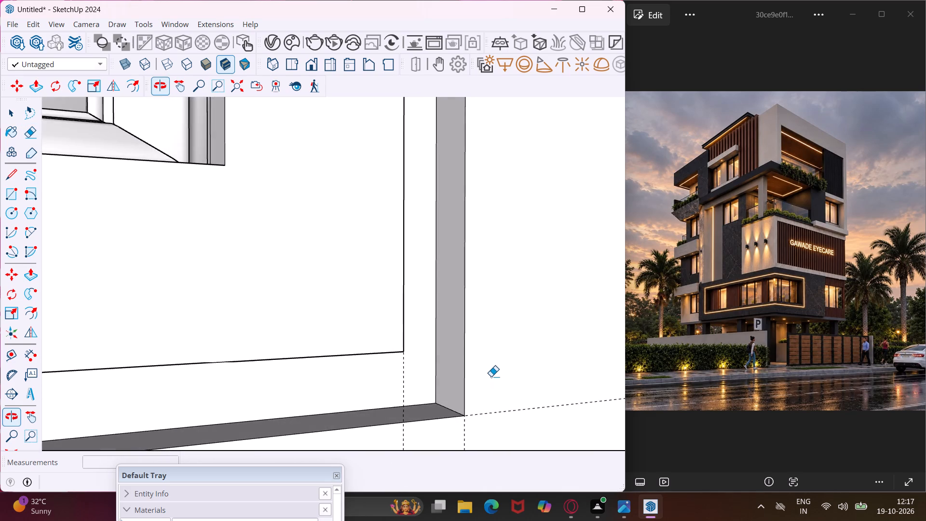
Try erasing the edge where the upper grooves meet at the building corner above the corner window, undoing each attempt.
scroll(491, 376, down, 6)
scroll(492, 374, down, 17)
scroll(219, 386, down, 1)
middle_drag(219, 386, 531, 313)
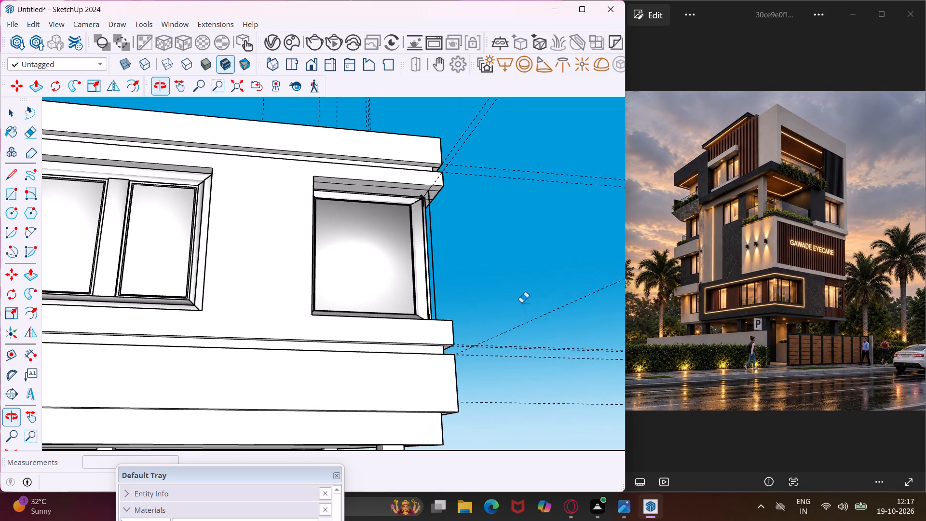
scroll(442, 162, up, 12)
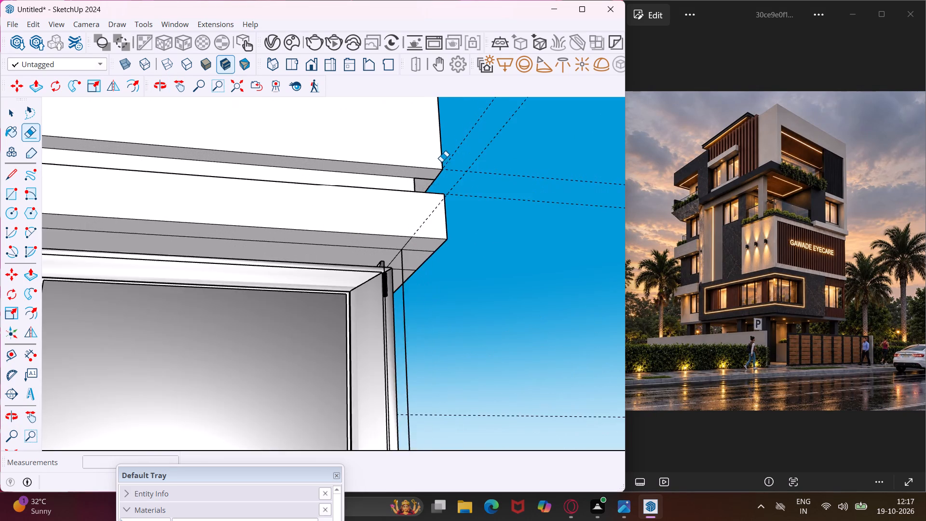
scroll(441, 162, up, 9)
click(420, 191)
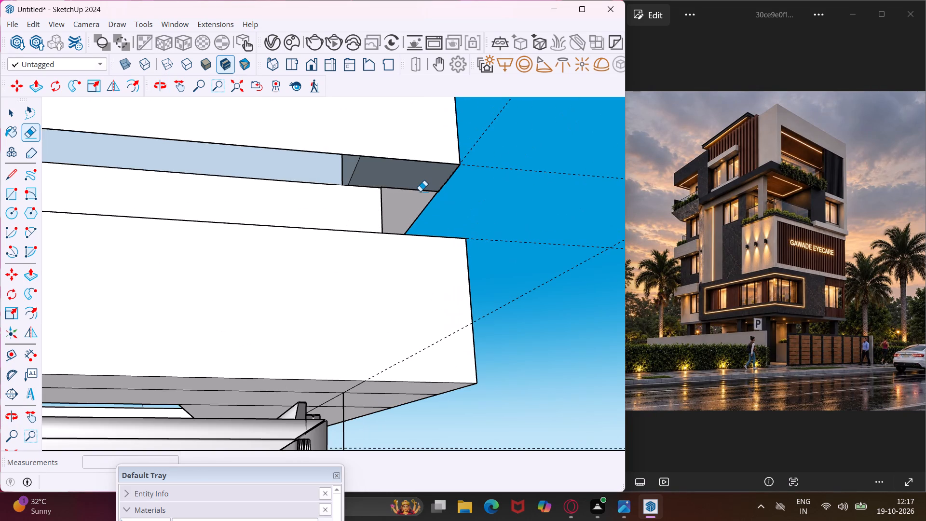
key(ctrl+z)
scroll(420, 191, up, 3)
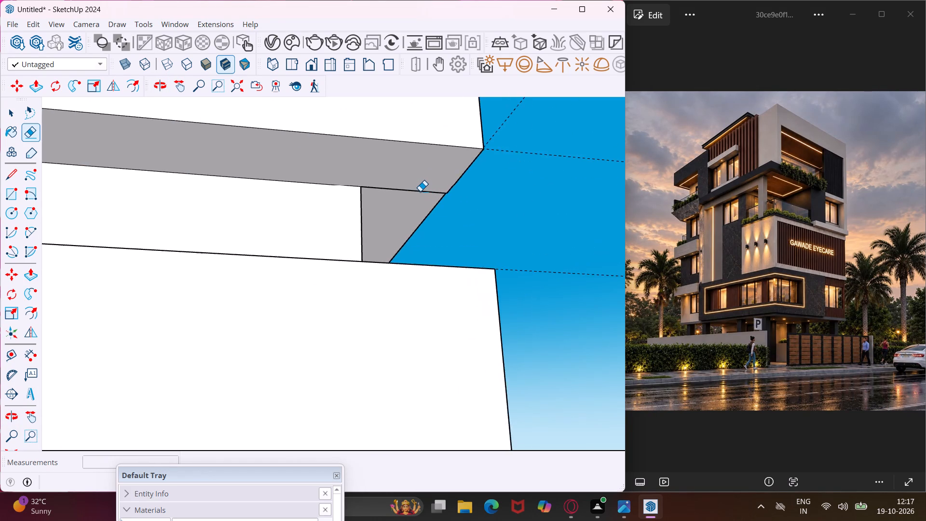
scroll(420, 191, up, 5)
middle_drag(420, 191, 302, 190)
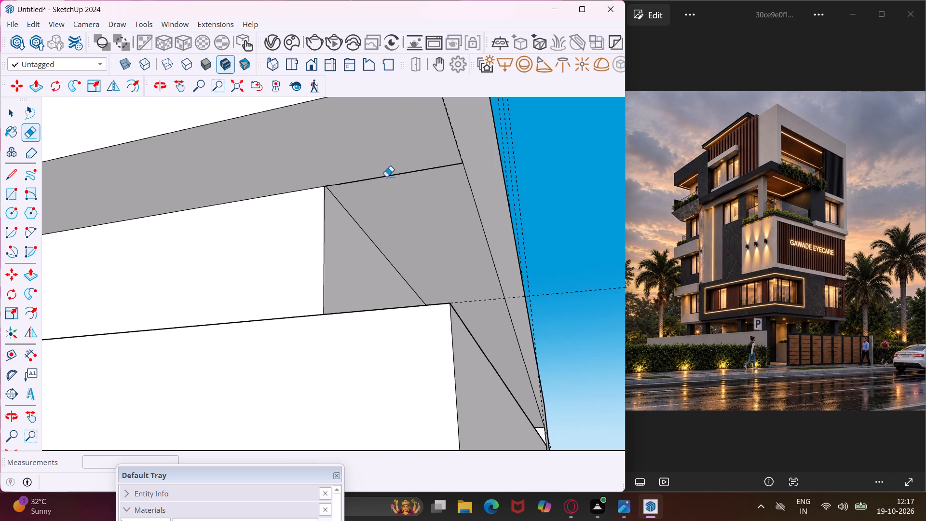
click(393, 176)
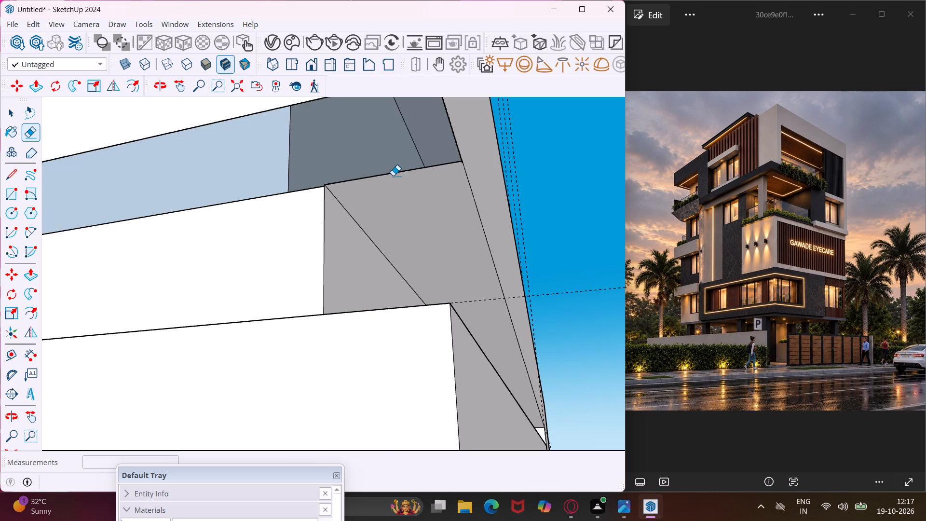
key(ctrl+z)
Erase the leftover edges at the groove's upper corner beside the single-pane window on the wall with the three-pane window.
scroll(394, 176, down, 15)
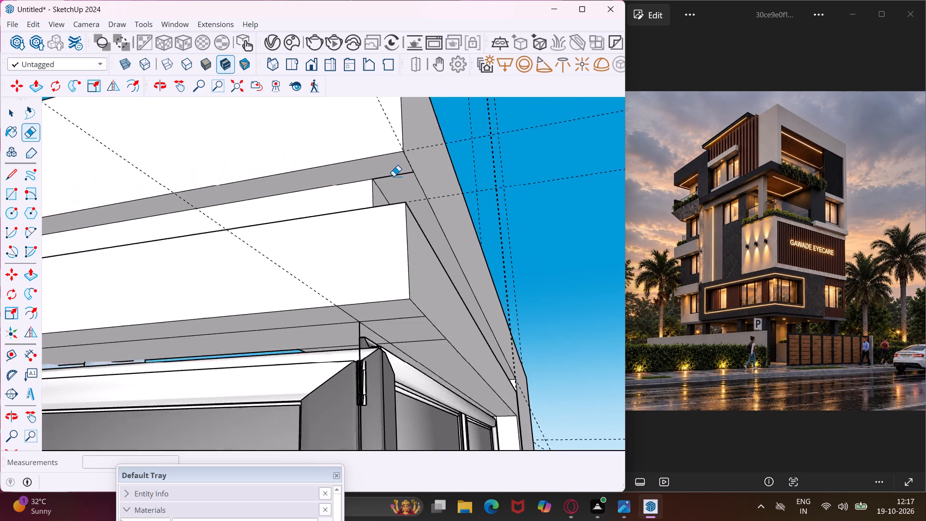
scroll(394, 176, down, 6)
middle_drag(393, 240, 540, 320)
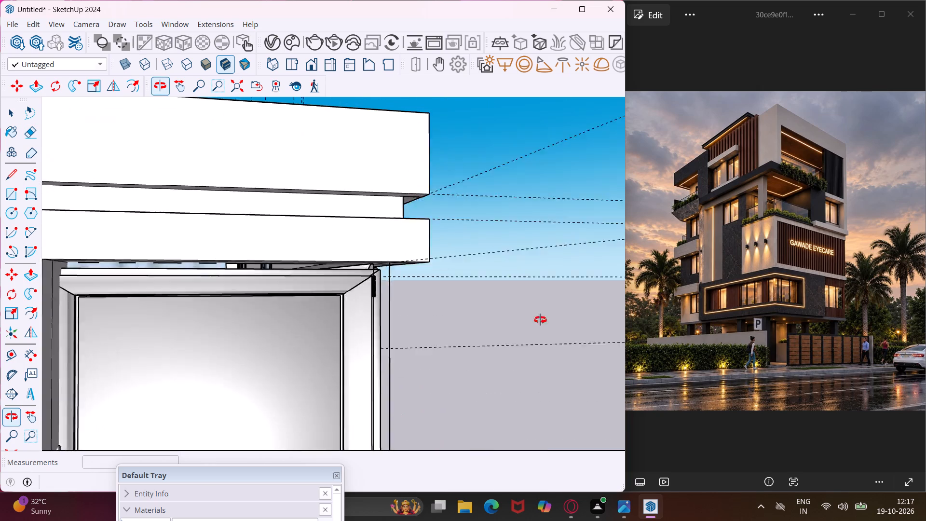
middle_drag(540, 320, 542, 443)
scroll(522, 351, down, 10)
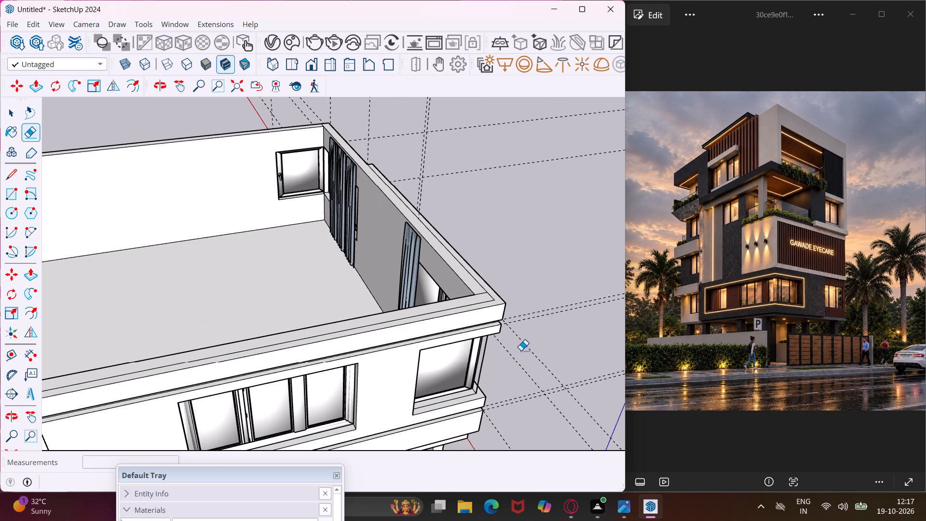
middle_drag(386, 358, 501, 214)
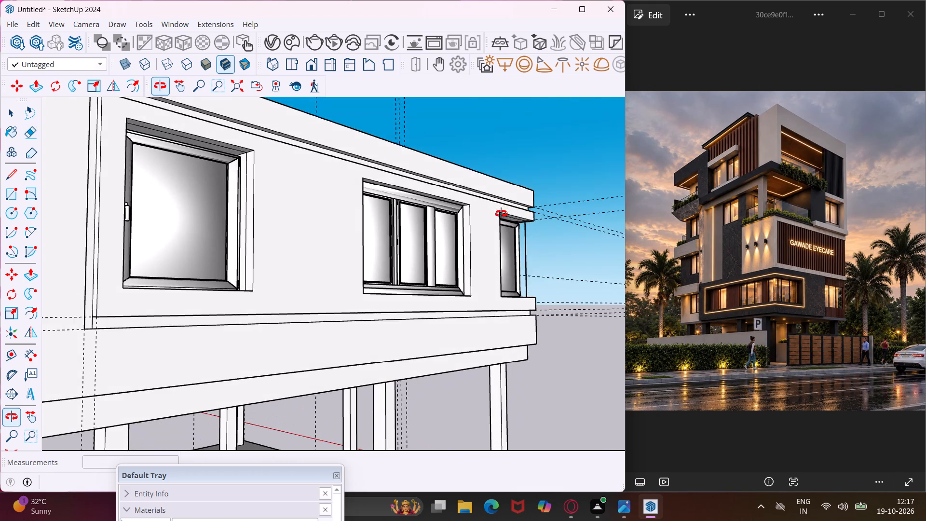
middle_drag(501, 214, 536, 233)
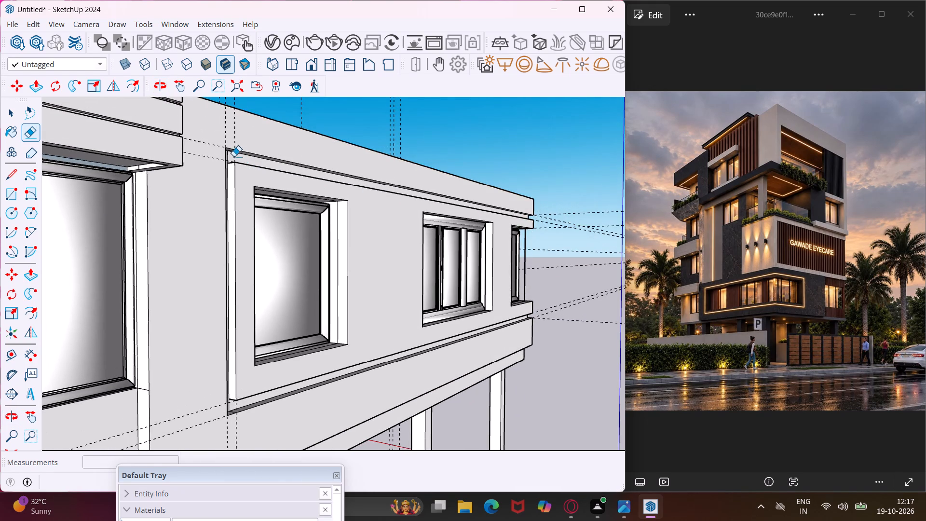
scroll(231, 154, up, 13)
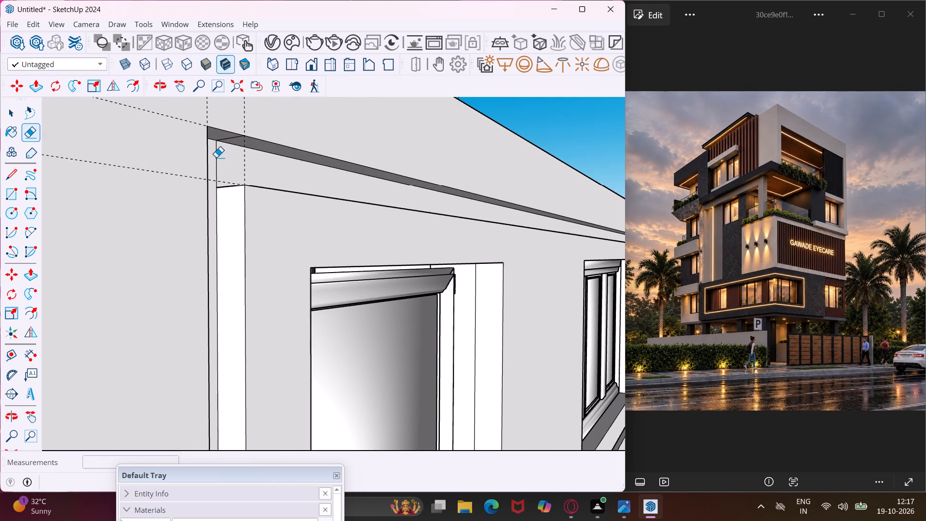
click(216, 157)
click(225, 138)
Erase the leftover edges at the groove's lower corner beside the same single-pane window.
middle_drag(232, 167, 220, 212)
scroll(219, 207, down, 16)
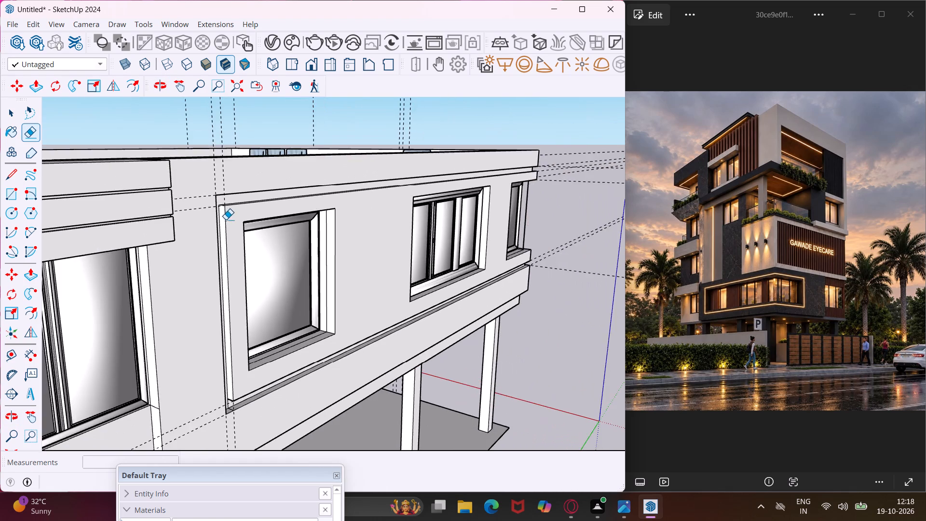
scroll(226, 220, down, 4)
middle_drag(228, 353, 230, 374)
scroll(230, 374, up, 4)
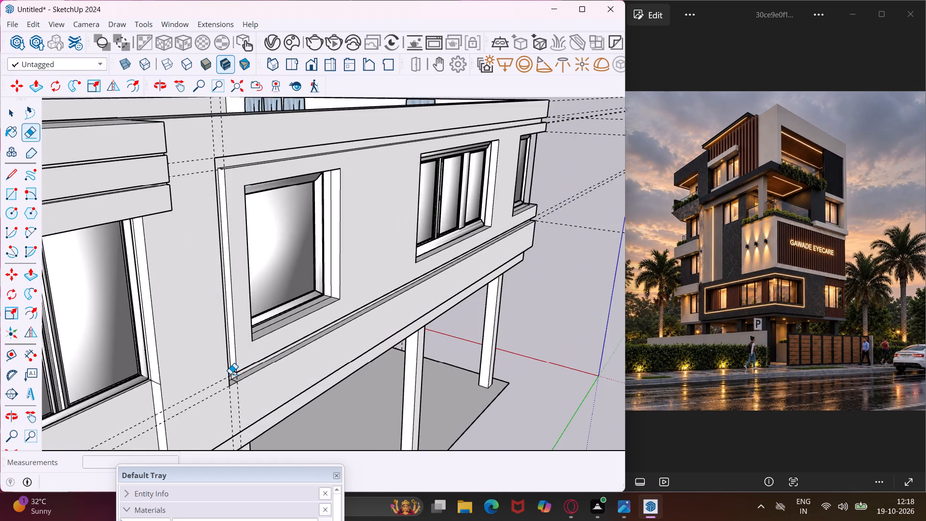
scroll(230, 374, up, 20)
scroll(230, 374, up, 1)
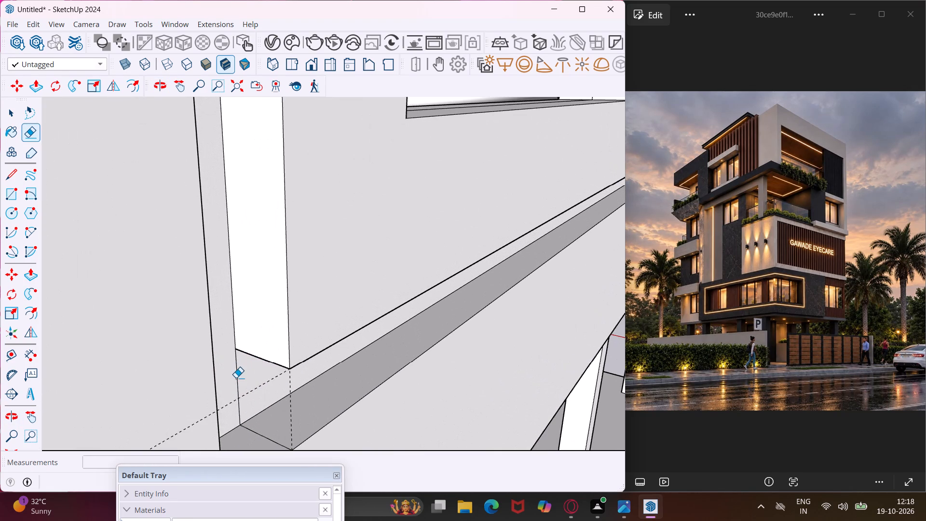
click(236, 378)
click(260, 435)
key(Escape)
key(space)
Examine the whole building from several sides to check the recessed frame around the first-floor windows.
scroll(257, 389, down, 6)
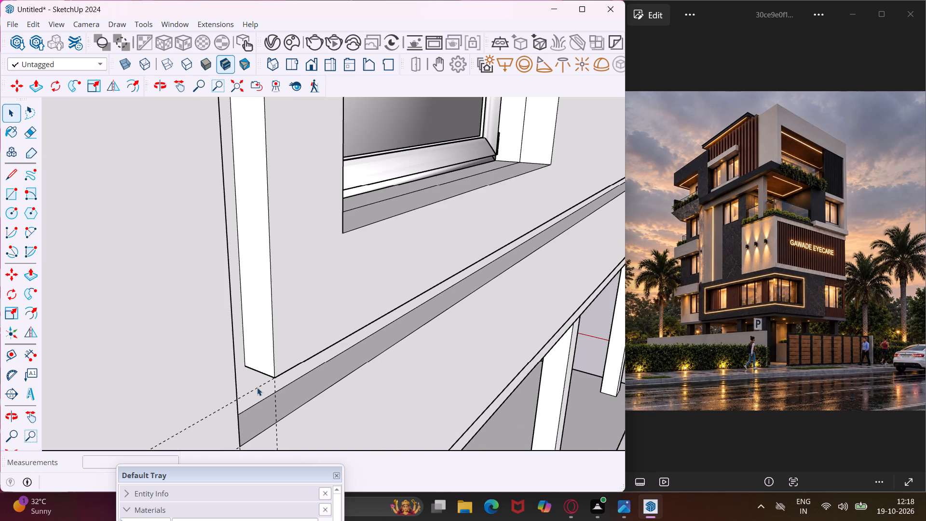
scroll(254, 391, down, 10)
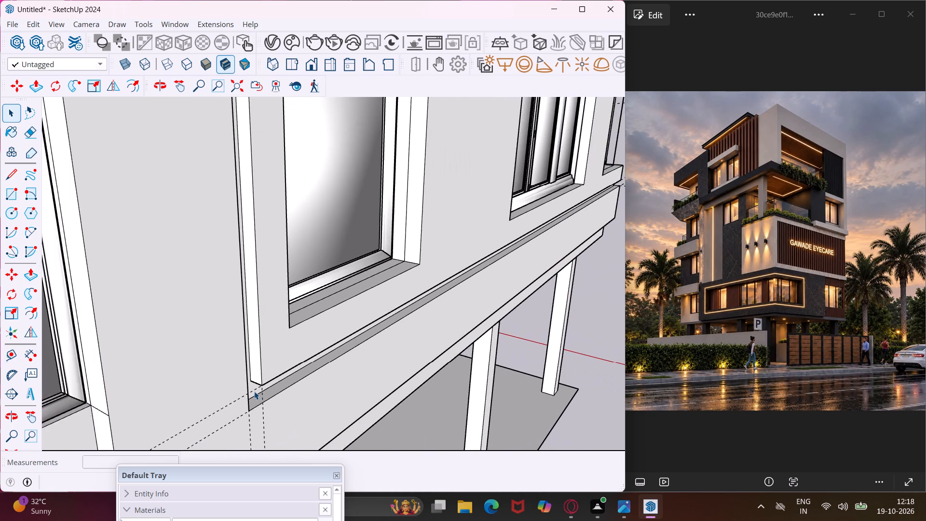
scroll(254, 391, down, 18)
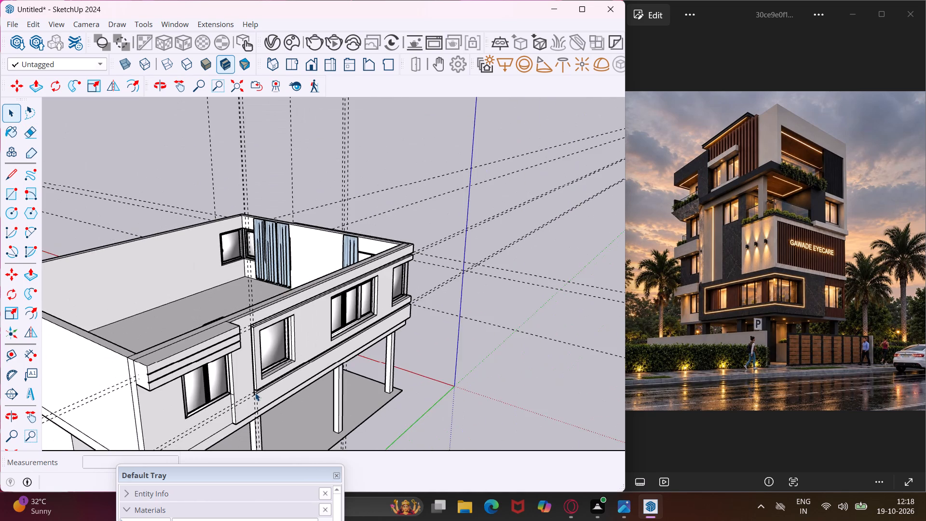
scroll(255, 393, down, 4)
middle_drag(249, 392, 338, 318)
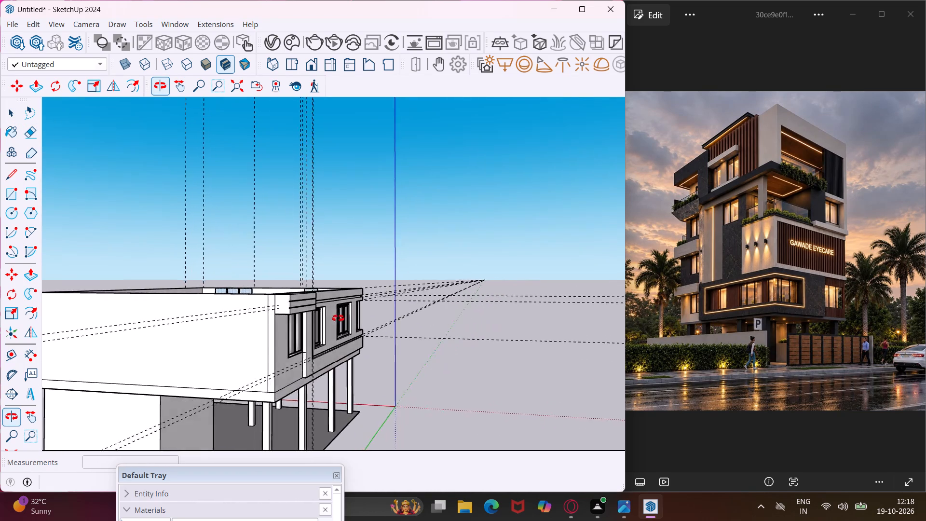
middle_drag(338, 318, 60, 387)
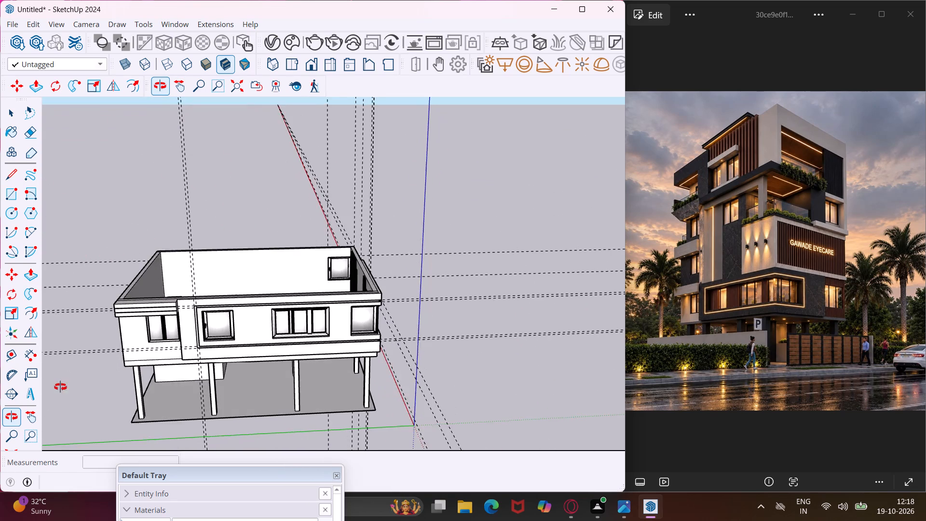
middle_drag(60, 387, 68, 389)
middle_drag(335, 347, 137, 340)
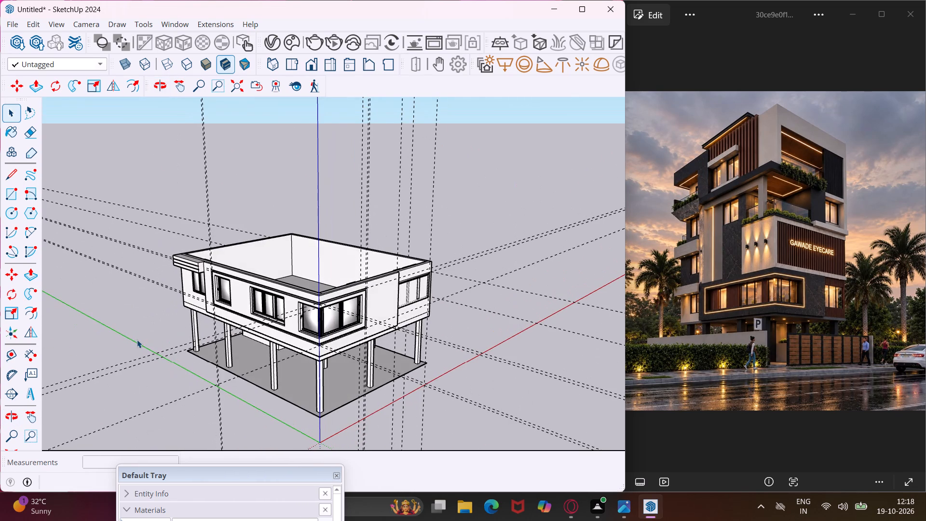
middle_drag(210, 340, 144, 333)
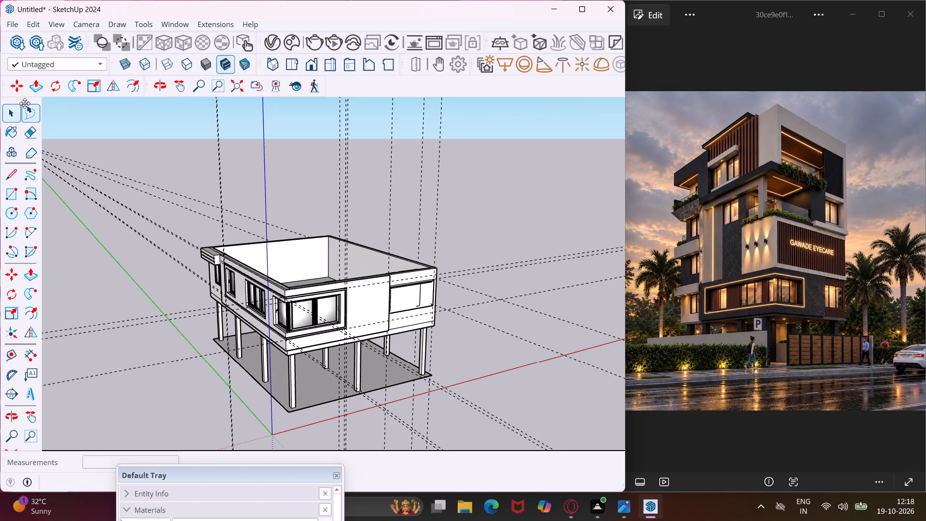
Delete all the guides in the model.
click(37, 25)
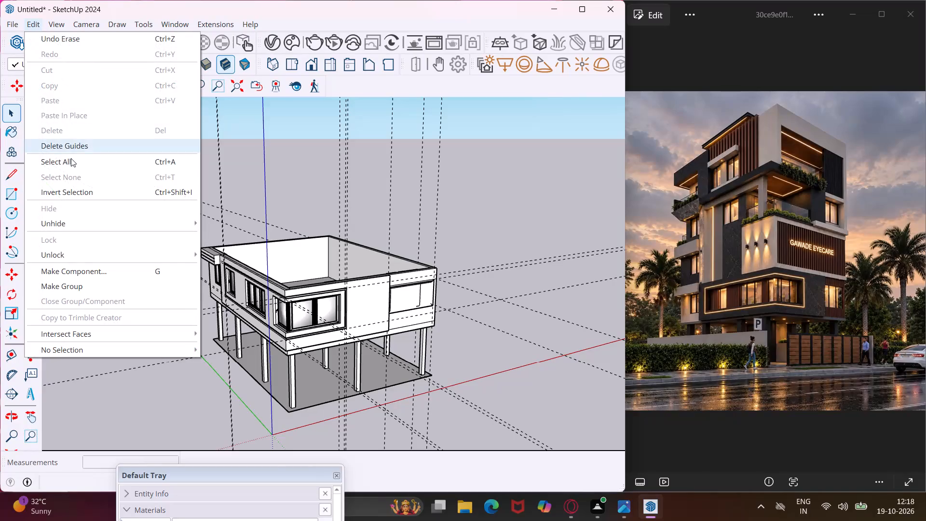
click(74, 149)
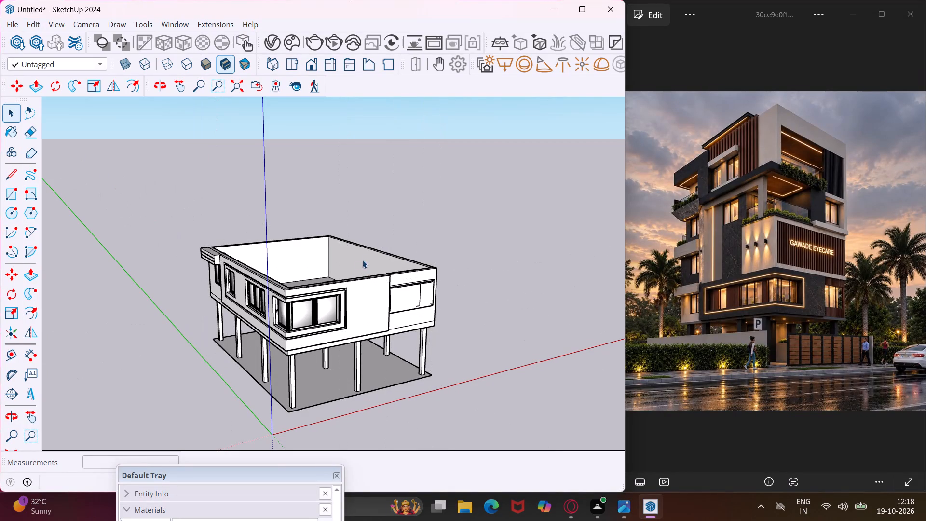
Draw an upright 30' by 6" rotated rectangle along the top outer edge of the windowless 30' end wall.
middle_drag(381, 233, 88, 363)
scroll(88, 363, up, 1)
scroll(342, 261, up, 3)
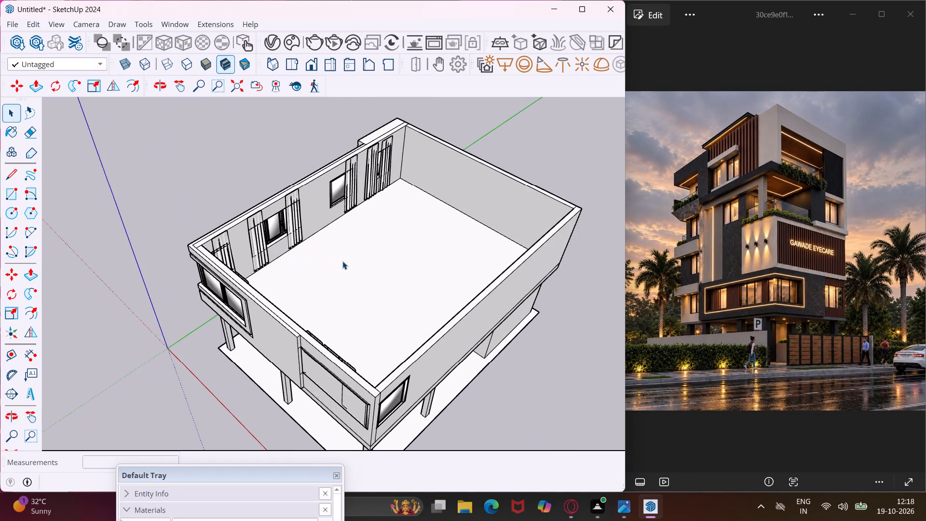
middle_drag(338, 263, 226, 303)
scroll(226, 303, up, 1)
scroll(226, 303, down, 5)
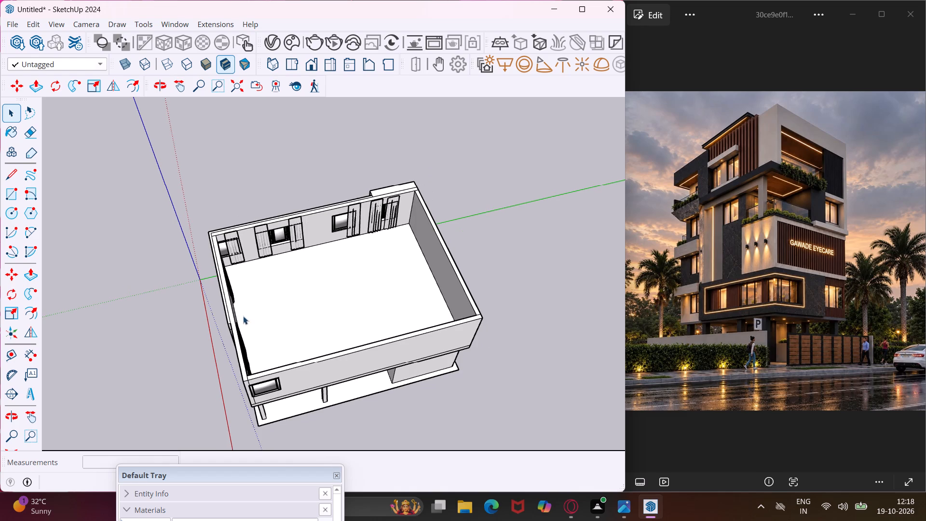
click(32, 191)
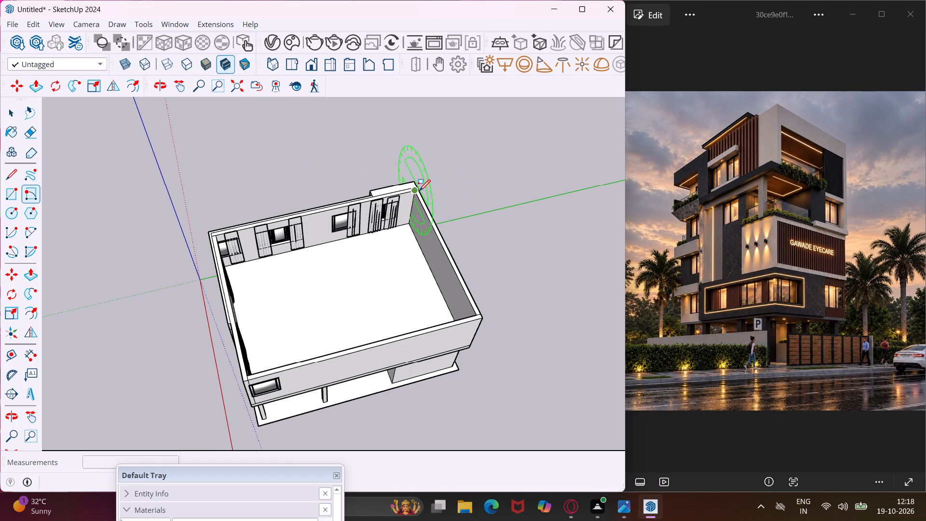
scroll(419, 190, up, 14)
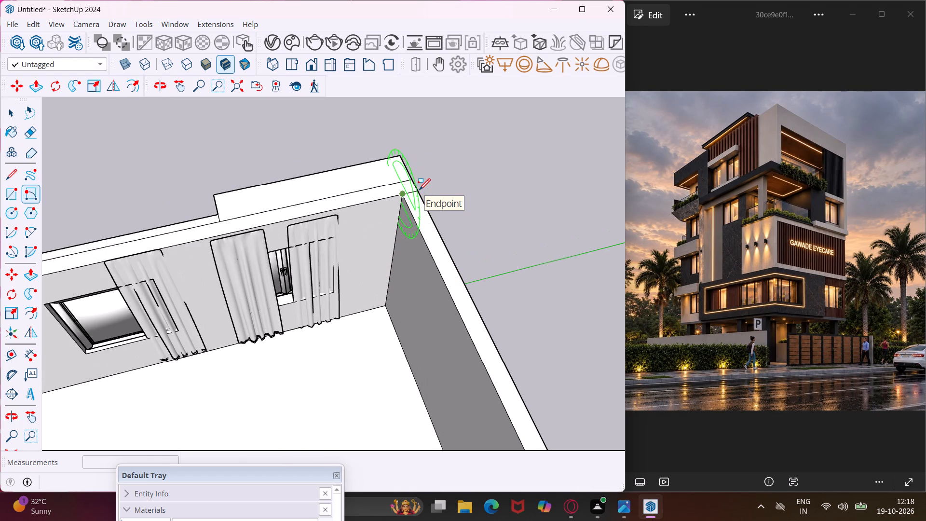
click(412, 178)
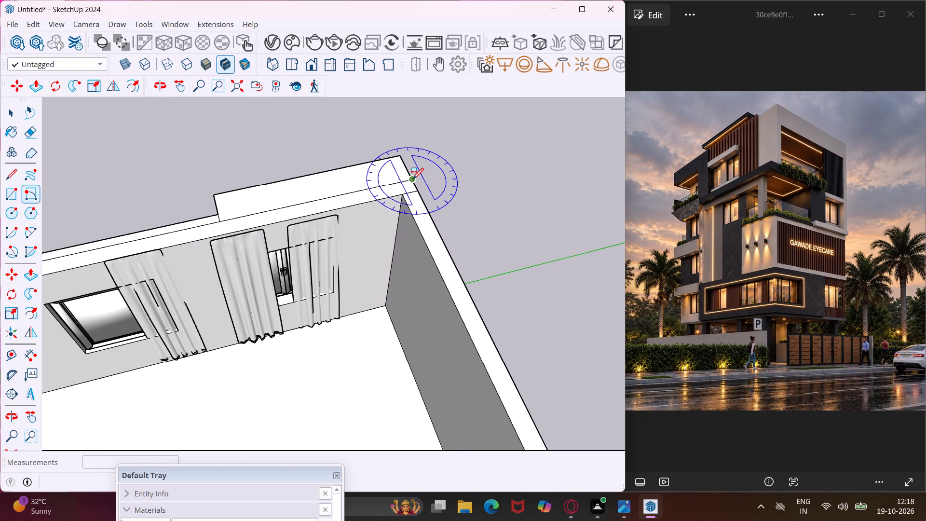
scroll(412, 179, down, 12)
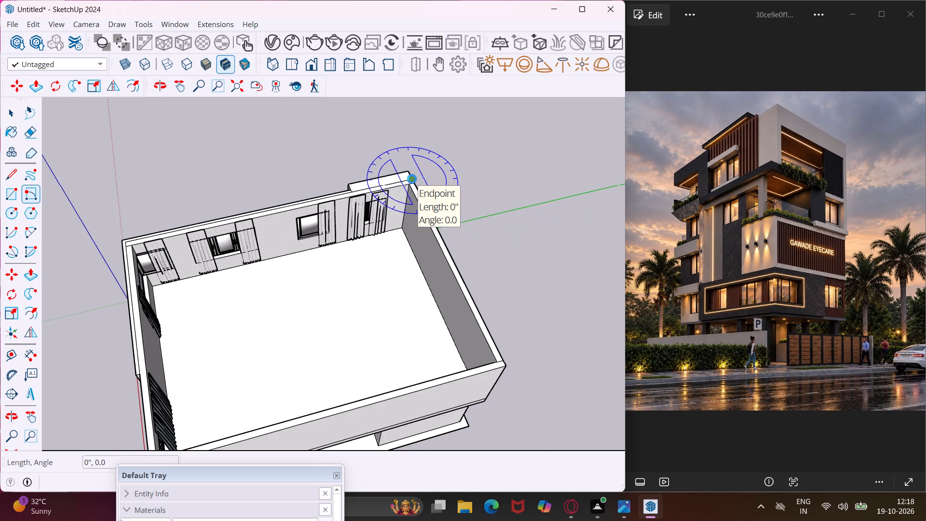
click(504, 367)
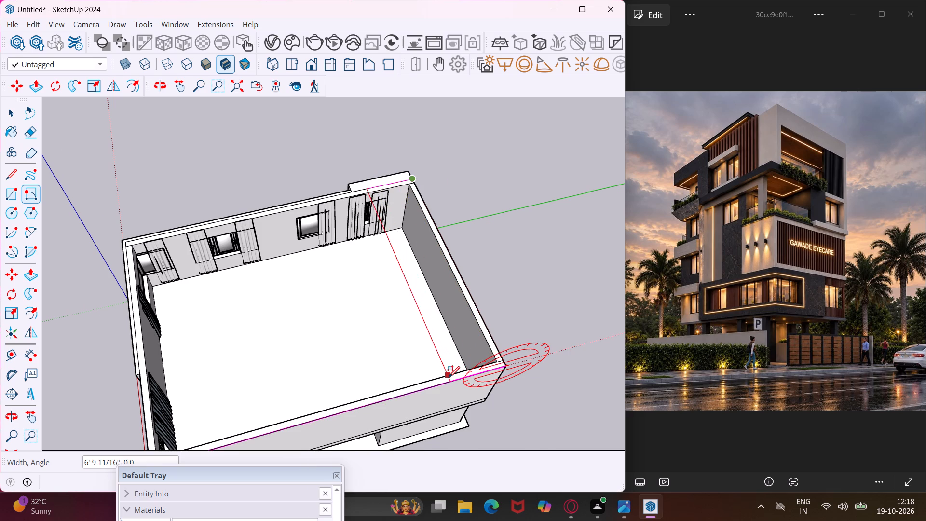
scroll(448, 377, down, 1)
middle_drag(491, 355, 425, 250)
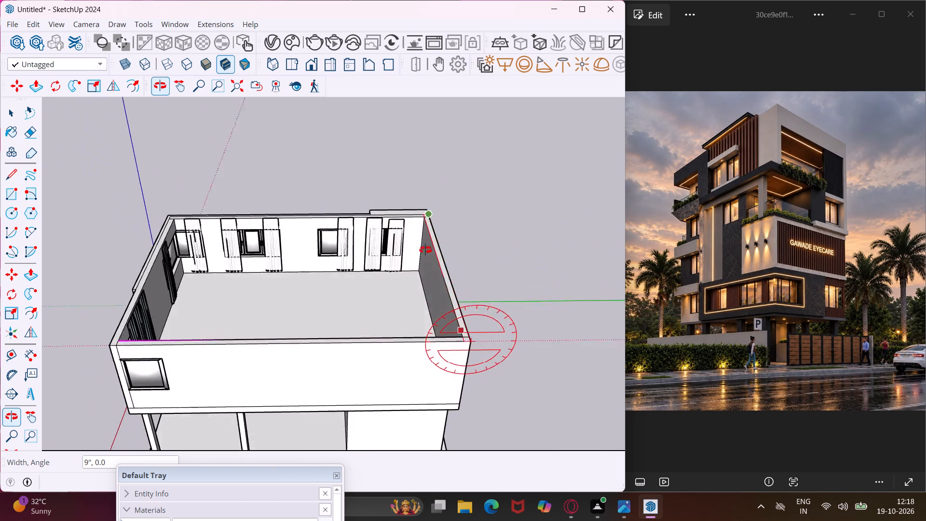
middle_drag(425, 250, 419, 196)
scroll(472, 258, up, 4)
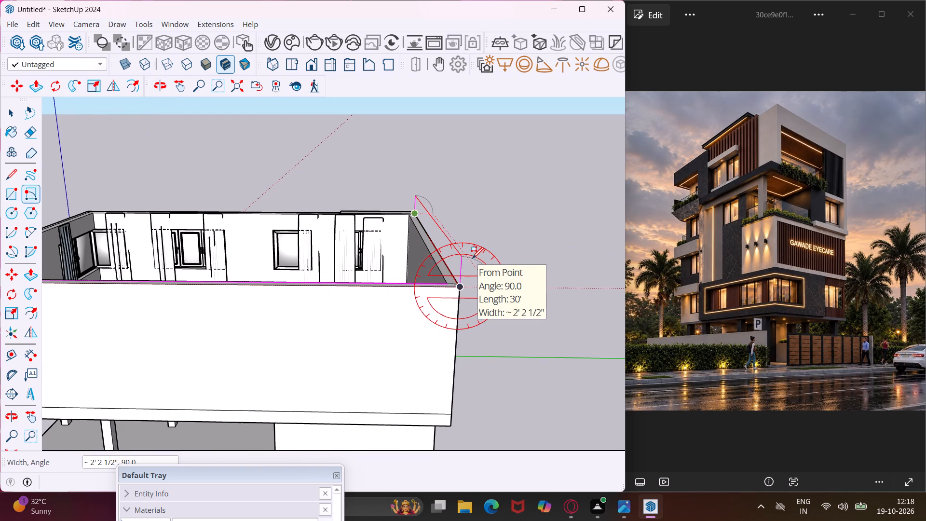
scroll(470, 259, up, 5)
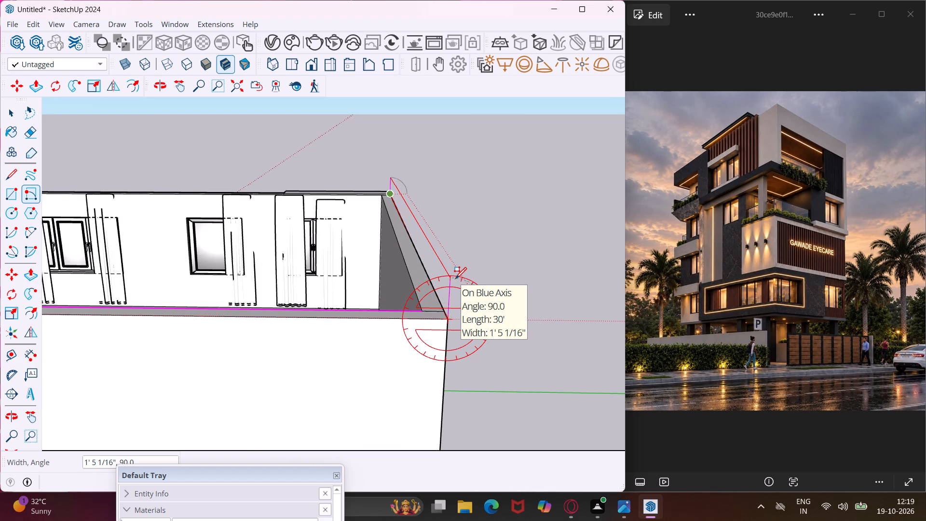
key(6)
key(shift+quotedbl)
key(Return)
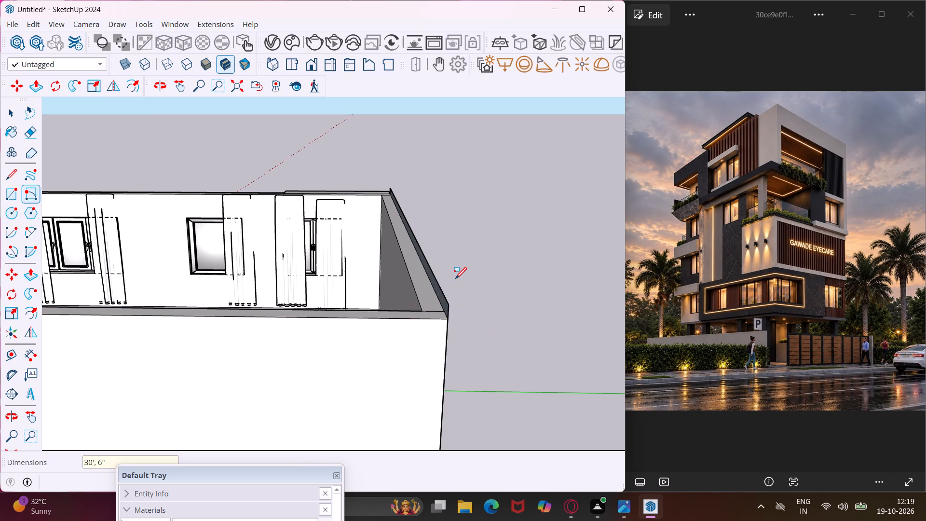
key(Escape)
key(space)
Push/Pull the upright 6" strip 40' across the walls to form the slab covering the first floor.
scroll(447, 300, up, 3)
click(444, 305)
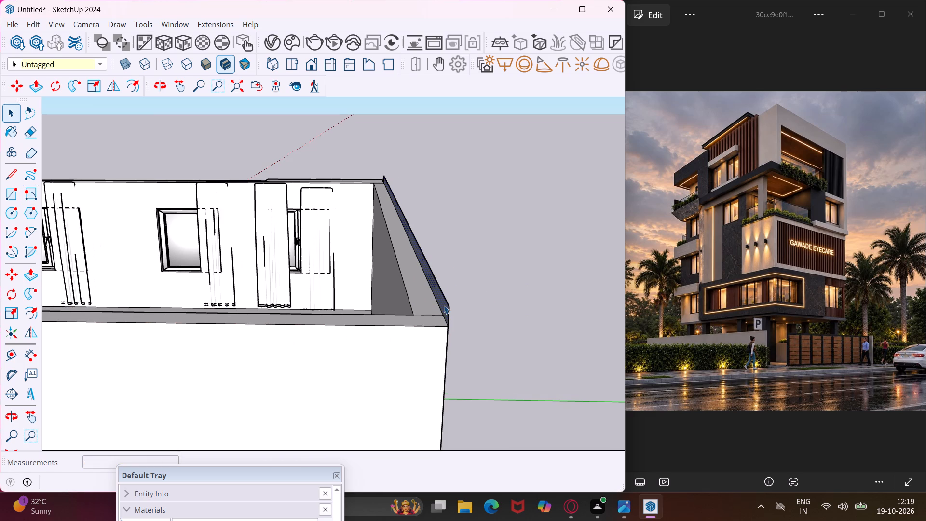
key(p)
click(444, 305)
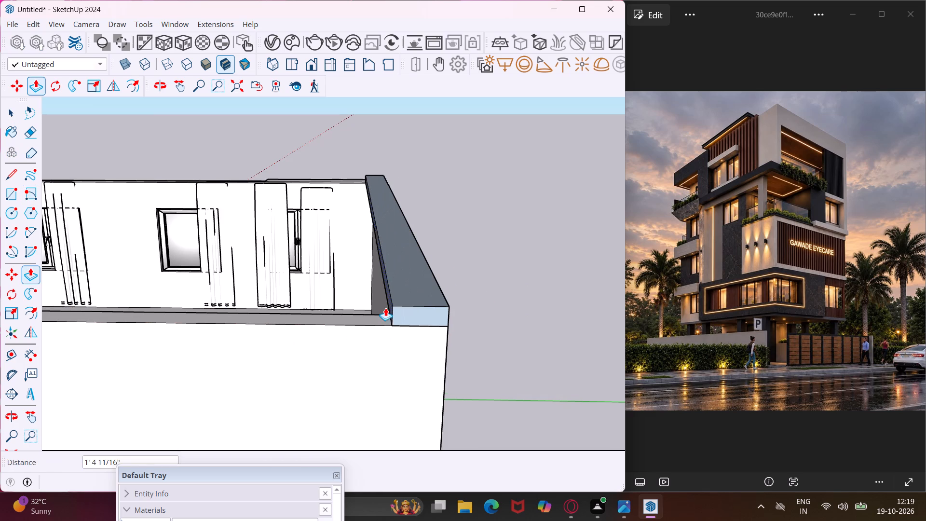
scroll(385, 308, down, 10)
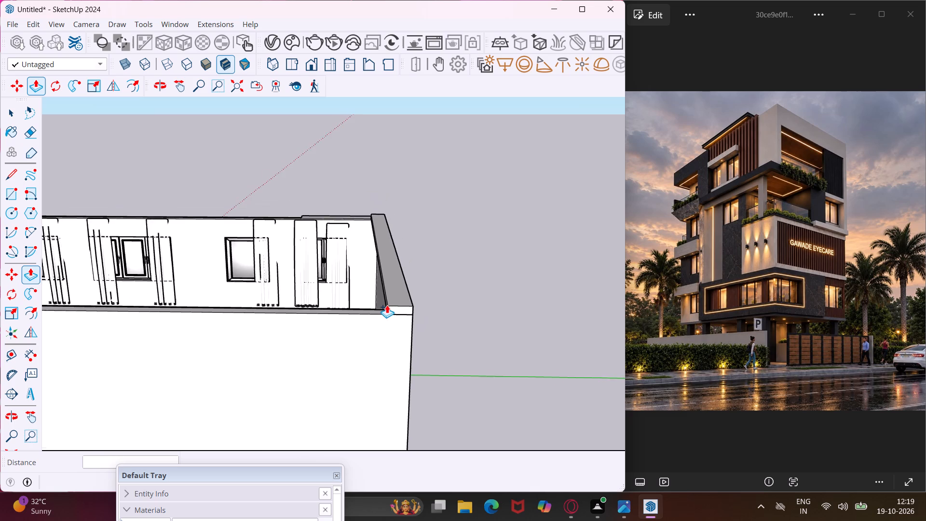
scroll(387, 305, down, 12)
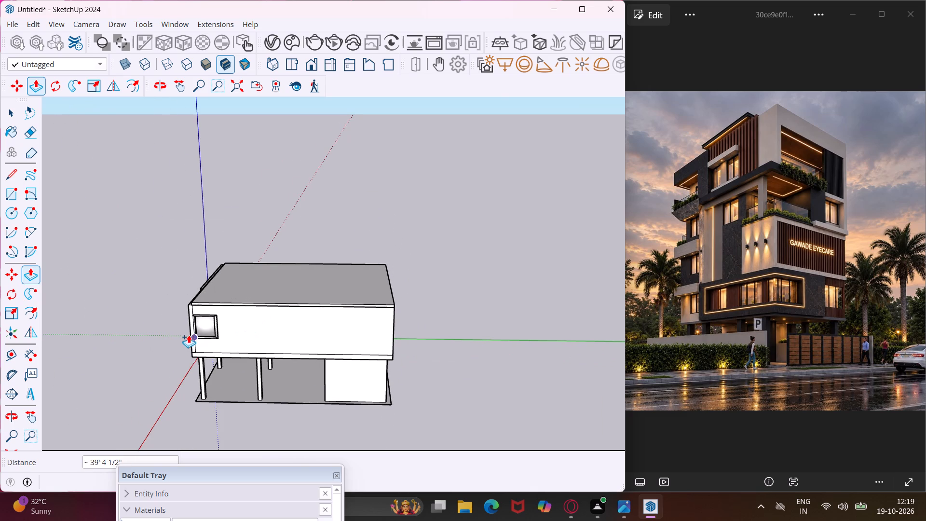
scroll(186, 344, up, 2)
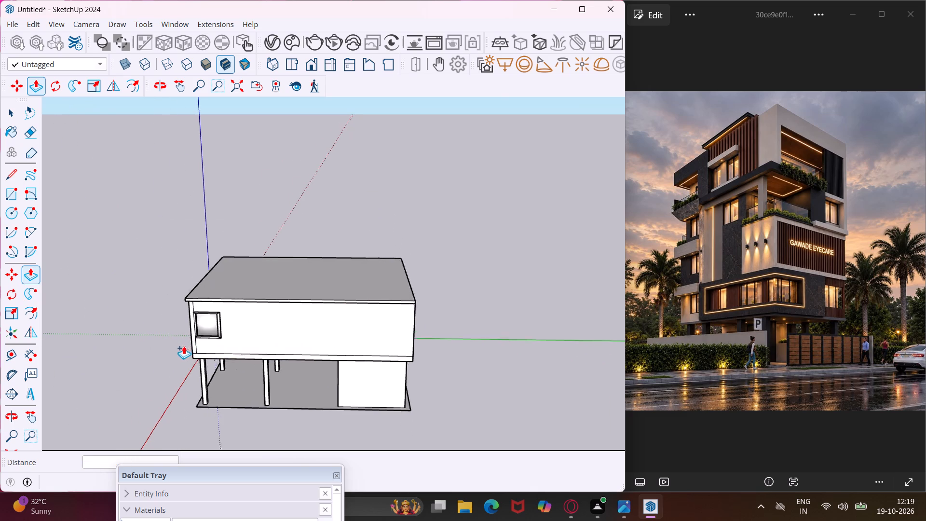
scroll(184, 346, up, 9)
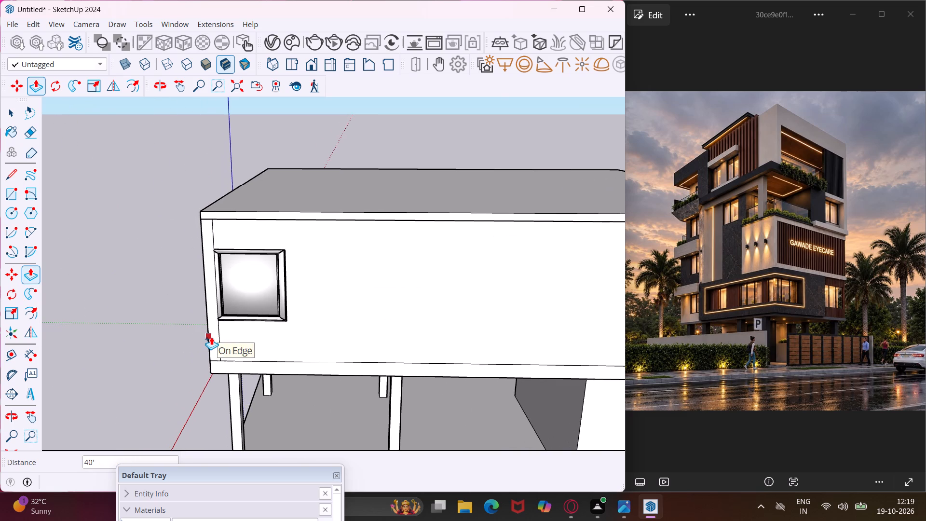
click(211, 337)
key(Escape)
key(space)
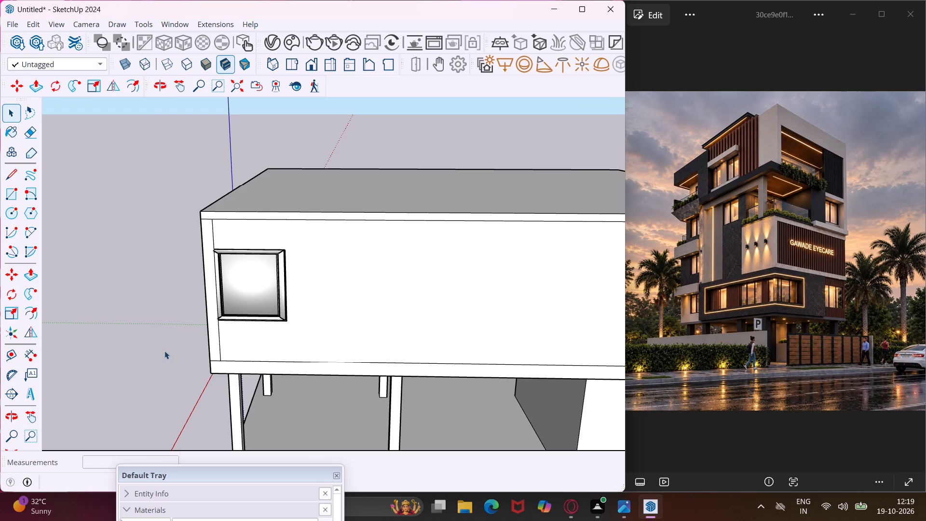
Examine the new slab and the building's window walls from several sides.
middle_drag(161, 353, 782, 392)
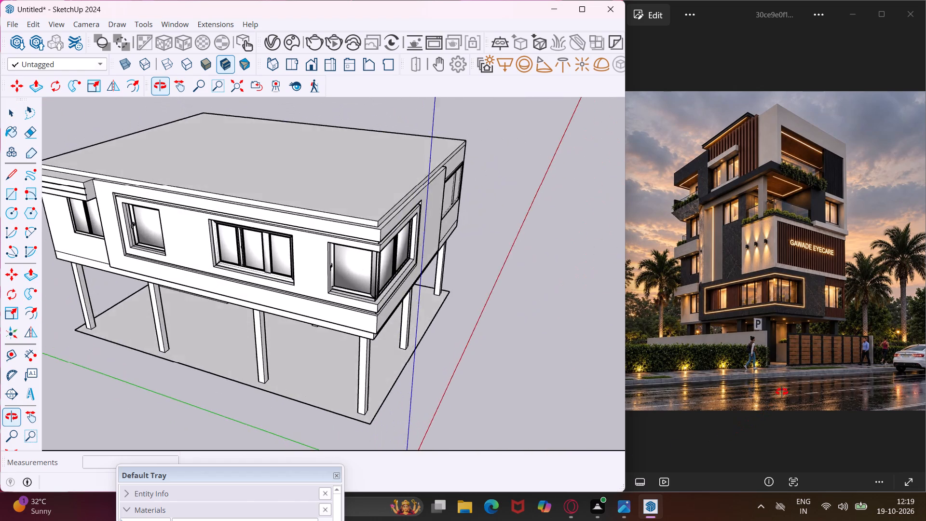
middle_drag(782, 392, 785, 386)
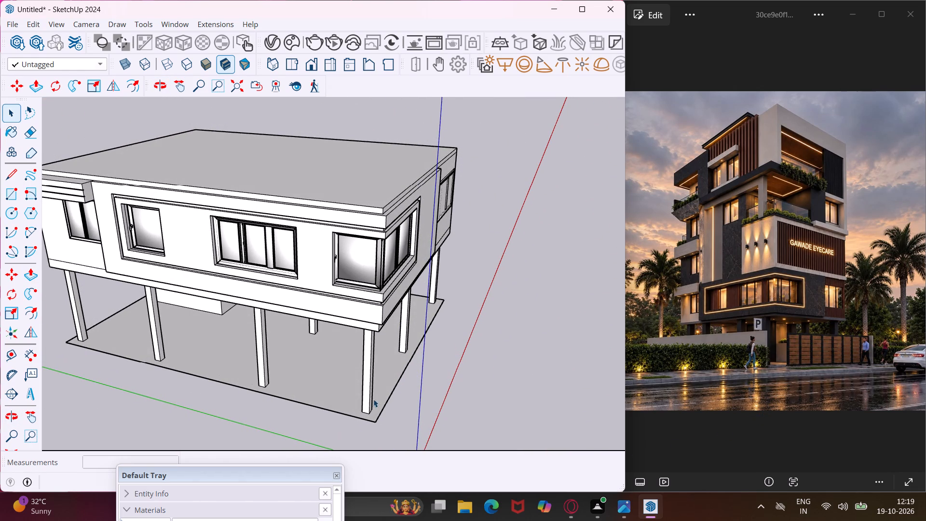
scroll(343, 380, down, 3)
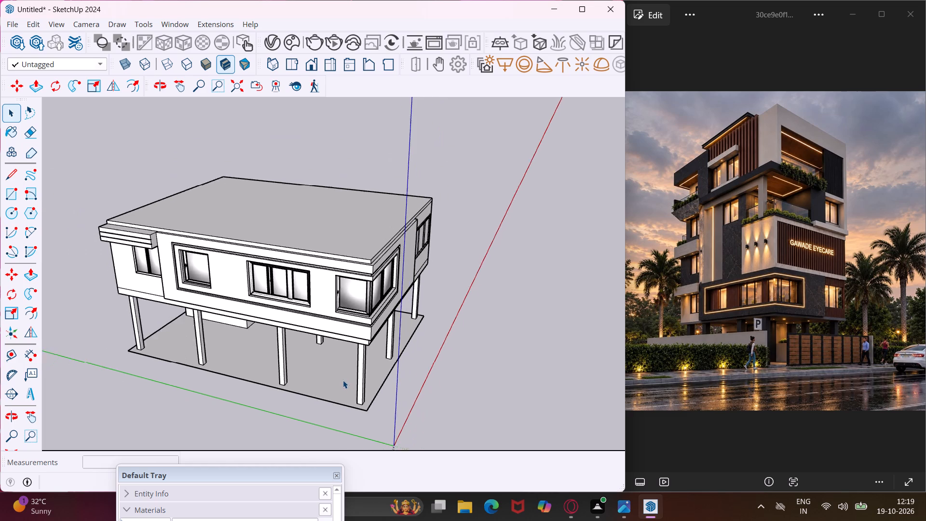
scroll(343, 380, down, 1)
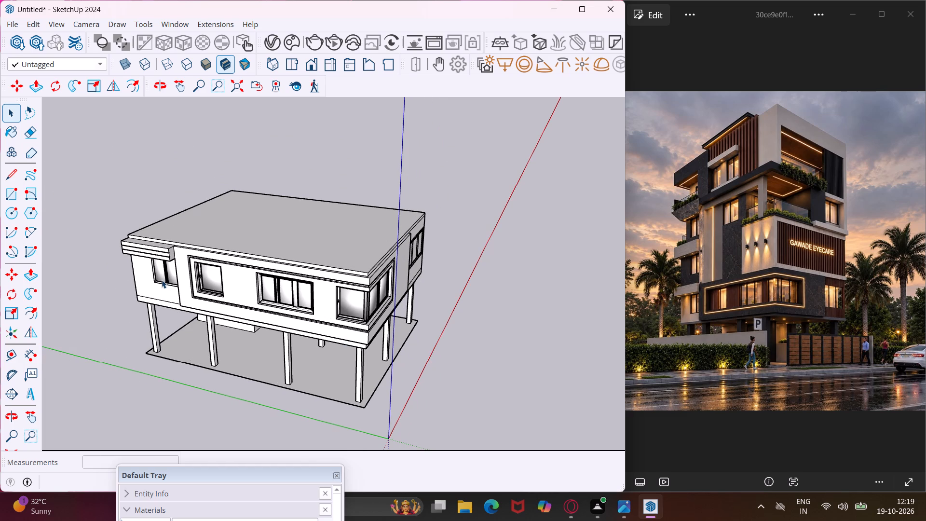
middle_drag(157, 272, 320, 284)
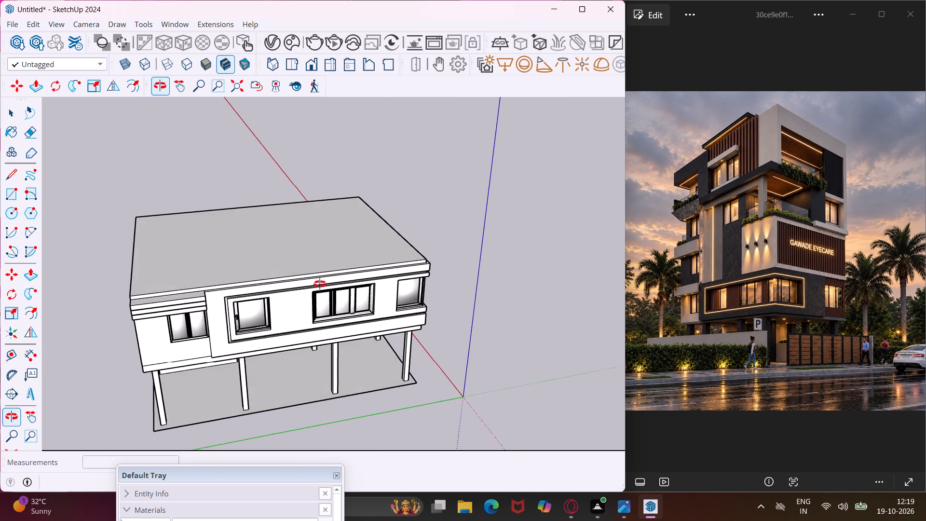
middle_drag(320, 284, 486, 345)
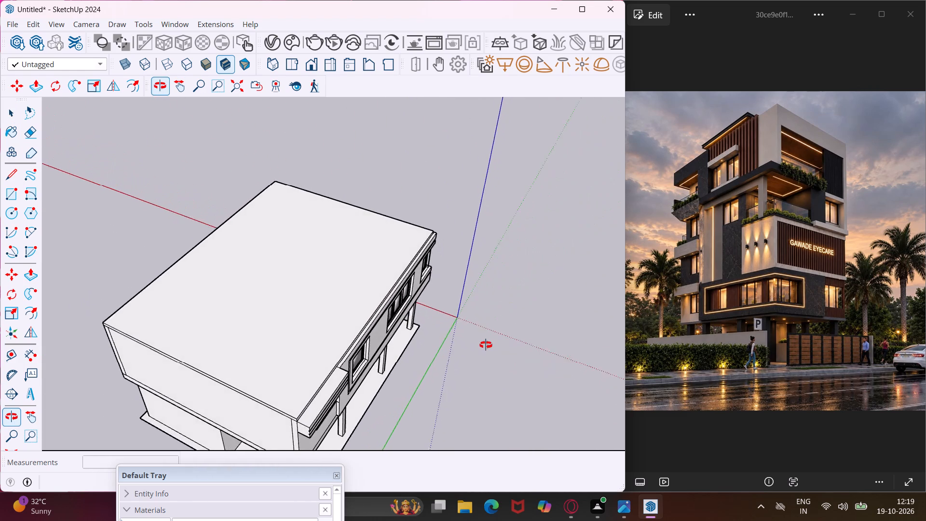
middle_drag(486, 345, 489, 271)
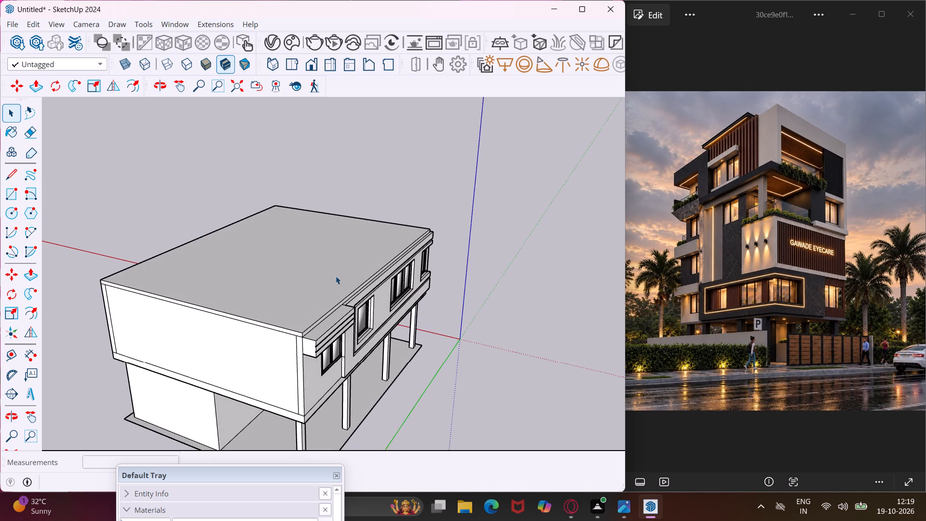
Place a guide 9" inward from the slab's long top edge above the wall with the three-pane window.
scroll(310, 335, up, 7)
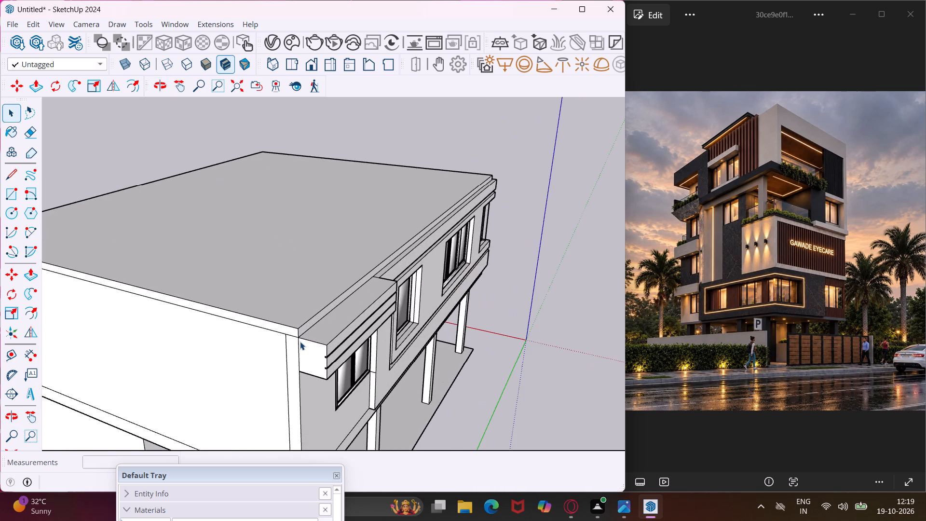
scroll(300, 342, up, 8)
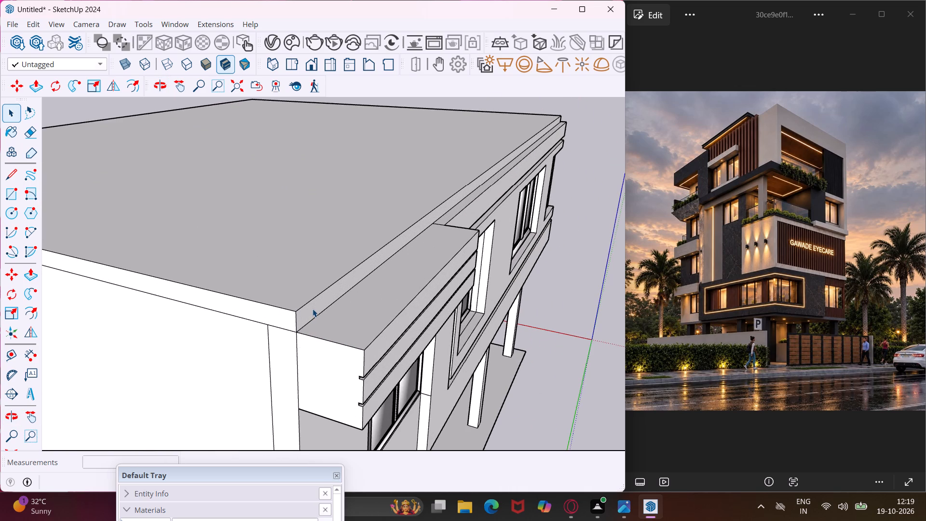
middle_drag(313, 309, 313, 309)
middle_drag(313, 309, 310, 374)
scroll(310, 374, up, 1)
scroll(299, 360, down, 11)
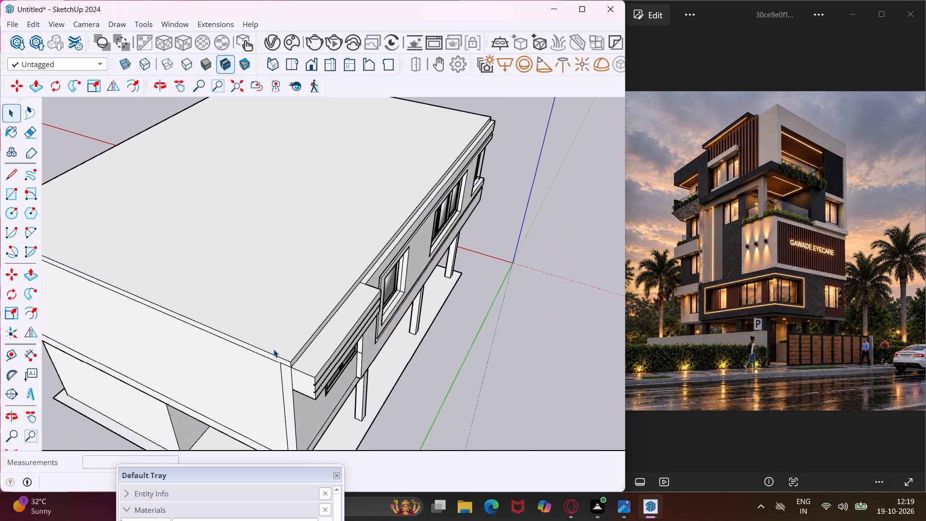
click(9, 356)
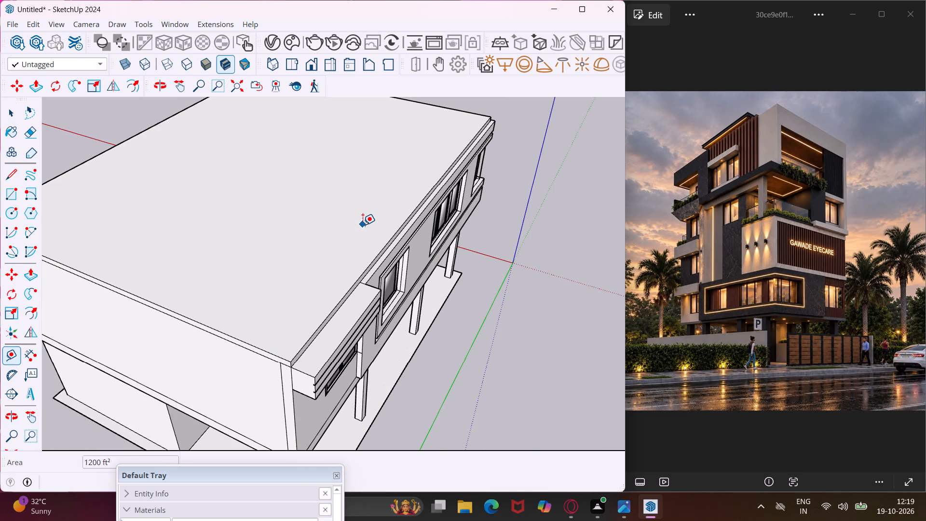
scroll(363, 226, up, 9)
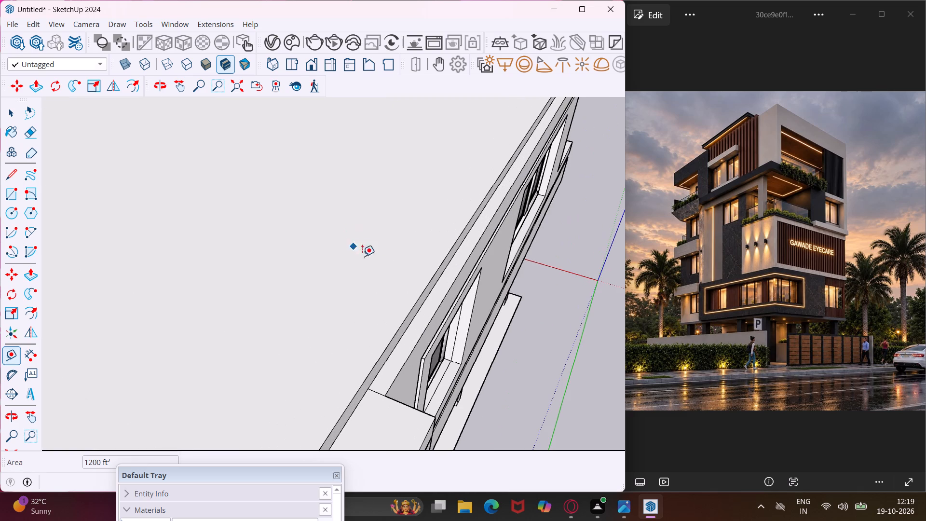
click(423, 291)
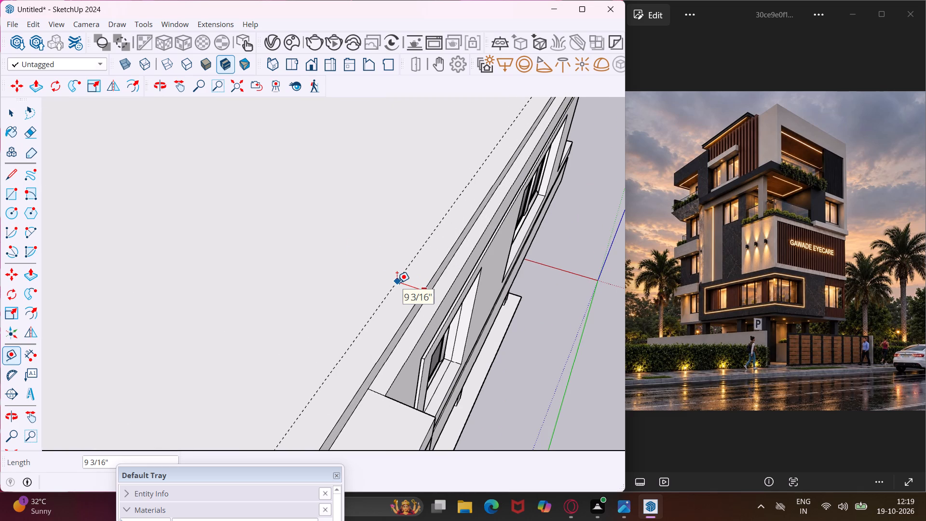
key(9)
key(shift+quotedbl)
key(Return)
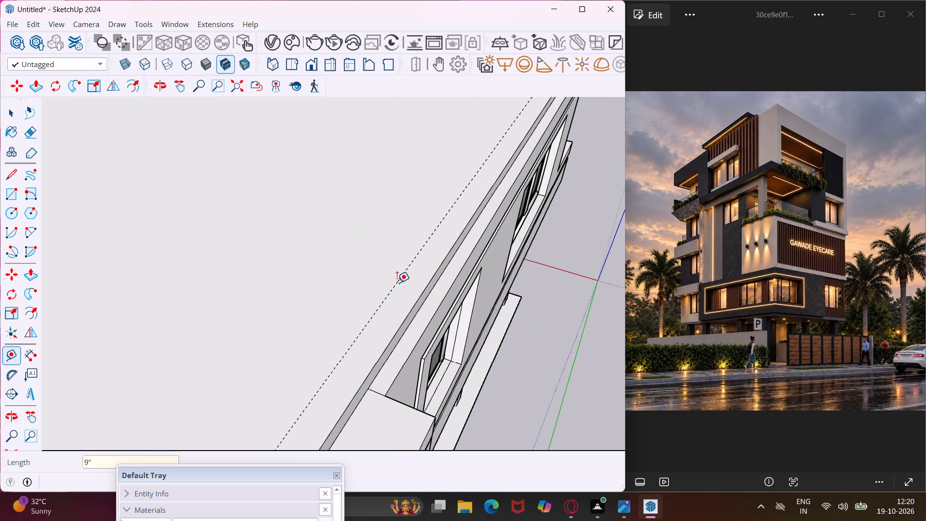
scroll(356, 302, down, 7)
scroll(399, 266, down, 4)
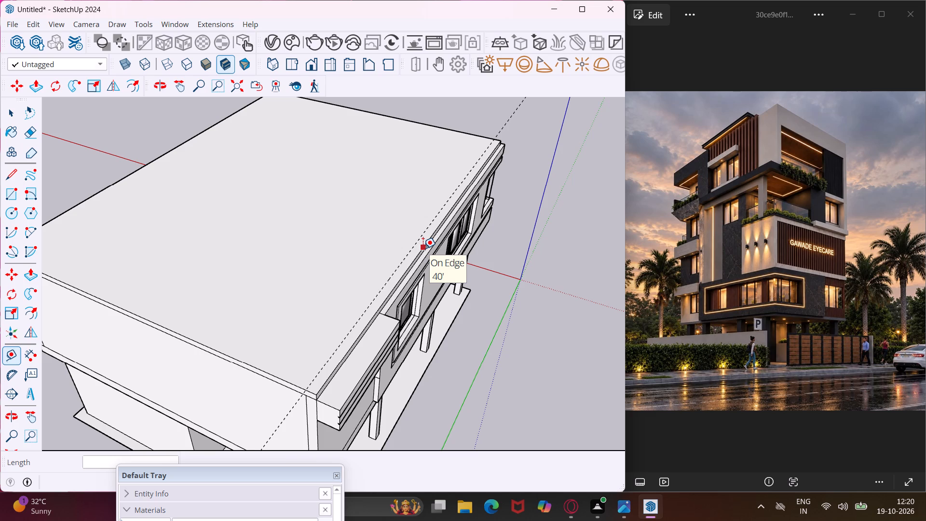
Place a second guide 9" further inward, parallel to the long guide above the wall with the three-pane window.
drag(326, 366, 315, 363)
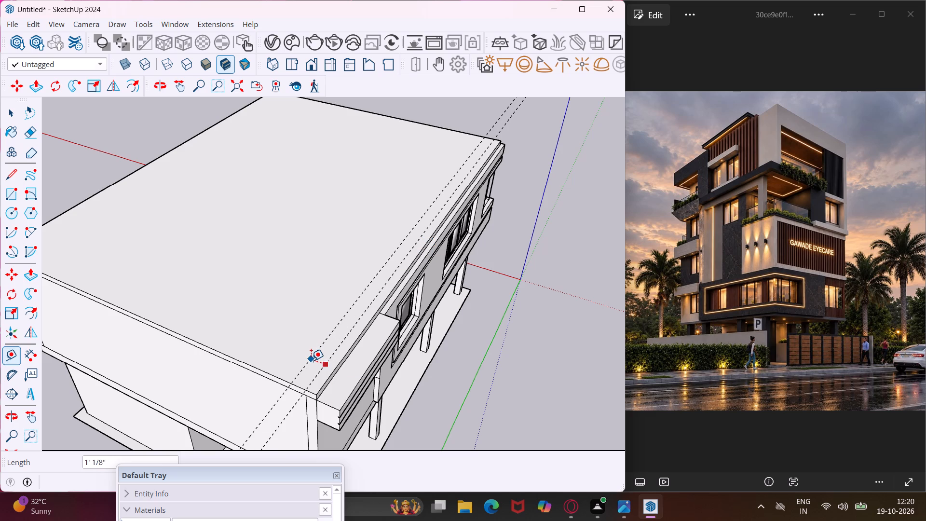
text(9")
key(Return)
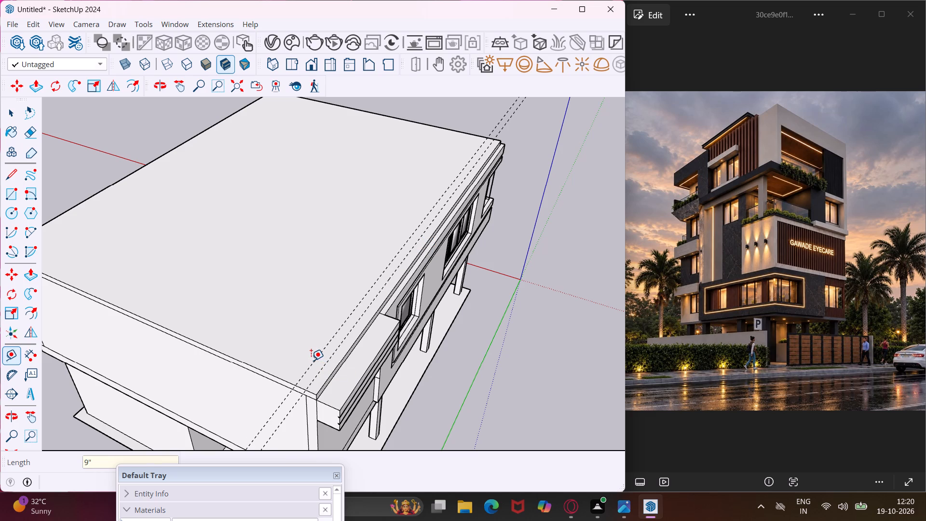
Place guides 9" inward from the slab's two short edges and from its other long edge.
scroll(267, 370, up, 3)
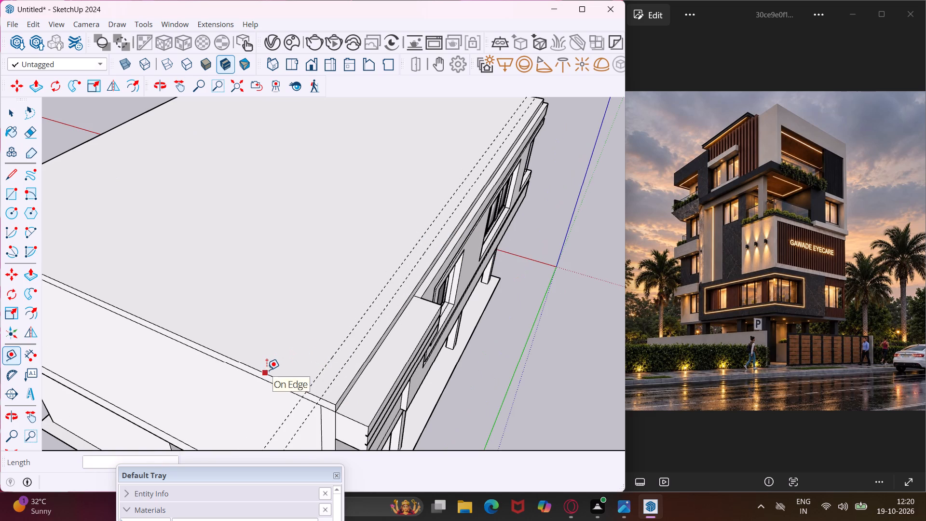
click(267, 370)
key(Escape)
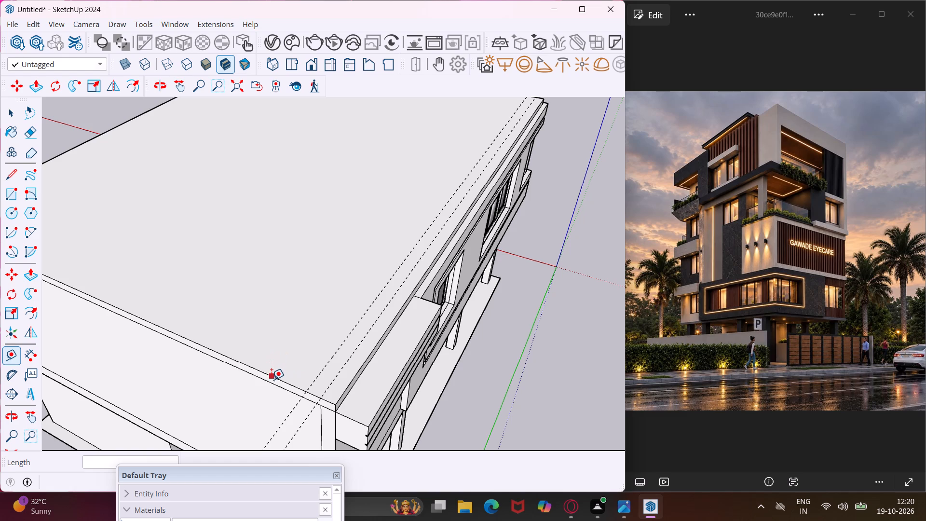
click(272, 382)
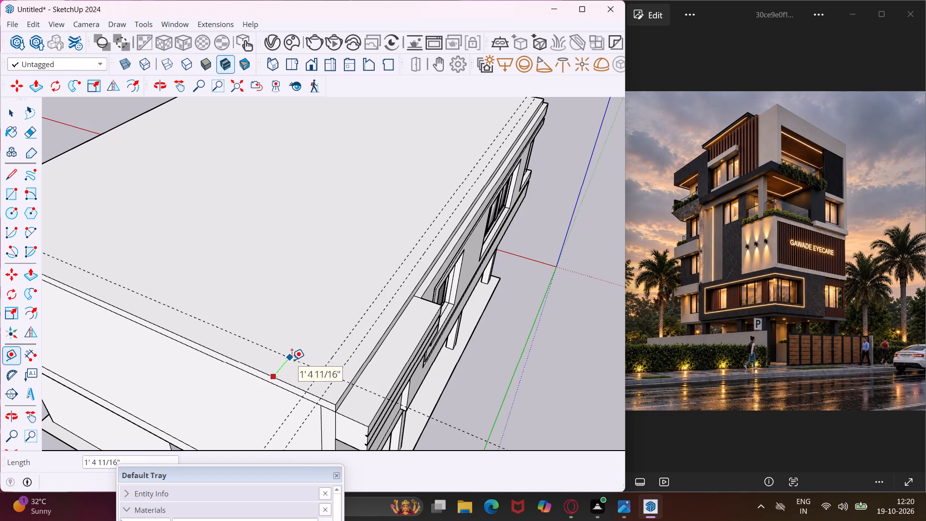
text(9")
key(Return)
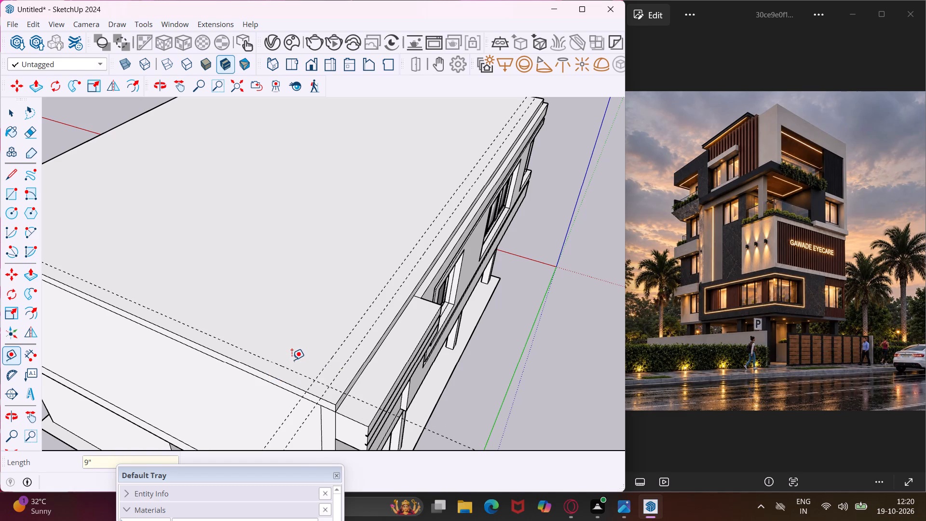
scroll(294, 358, down, 5)
click(94, 230)
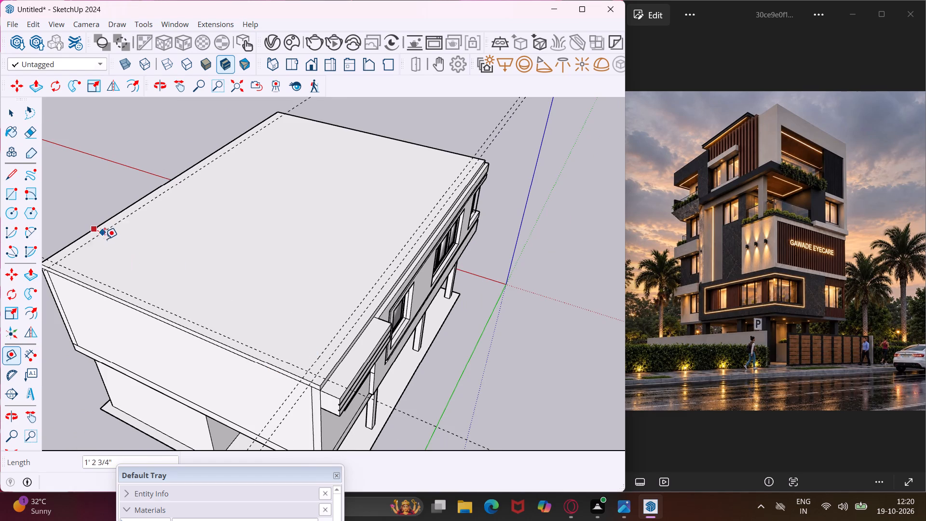
text(9")
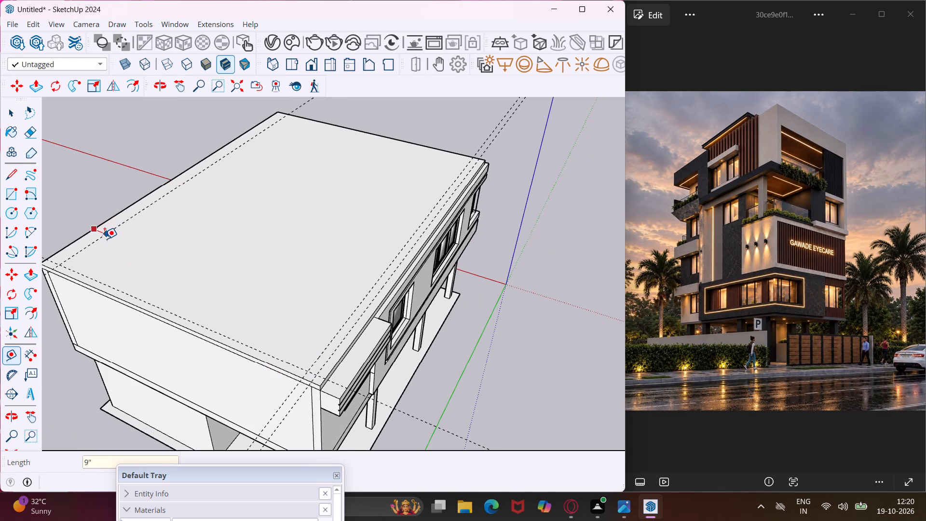
key(Return)
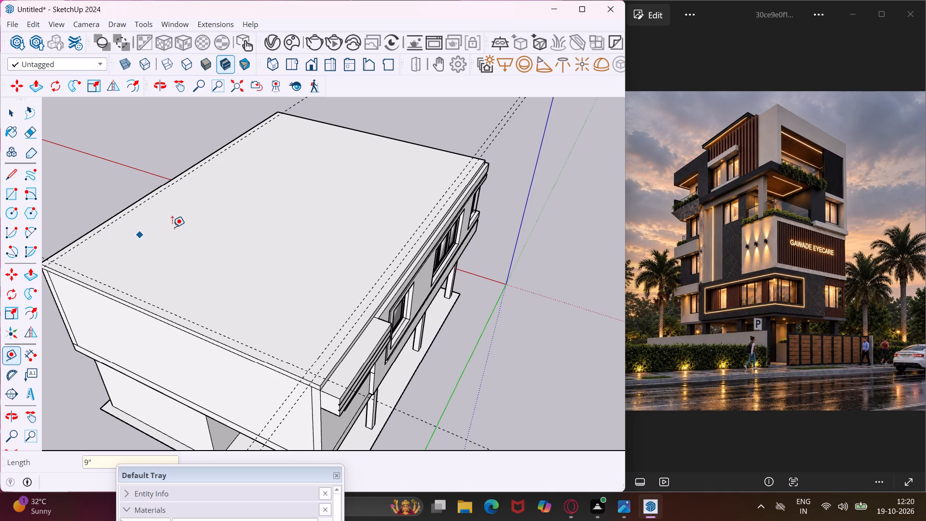
click(413, 145)
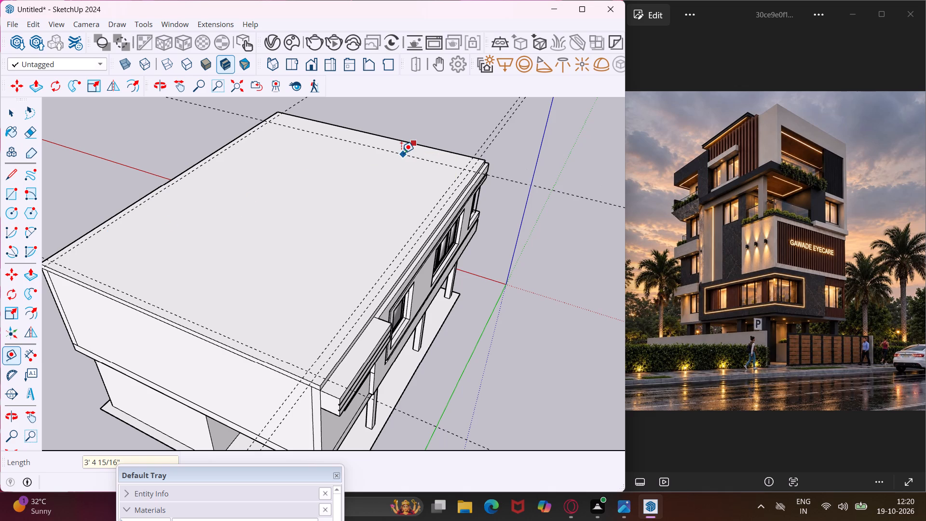
text(9")
key(Return)
Place a guide 8' 15/16" in from the windowless end's guide, lined up with the inner end of the projecting canopy.
middle_drag(401, 153, 324, 209)
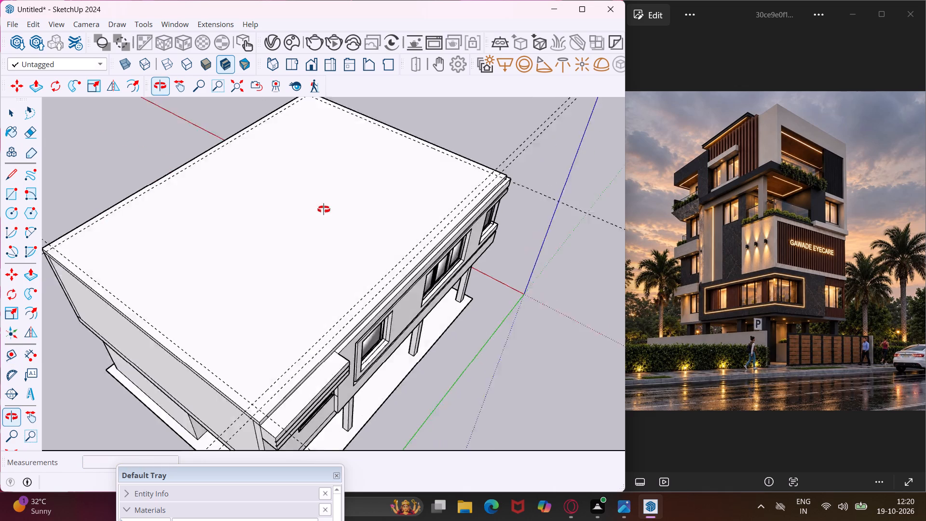
middle_drag(324, 209, 211, 211)
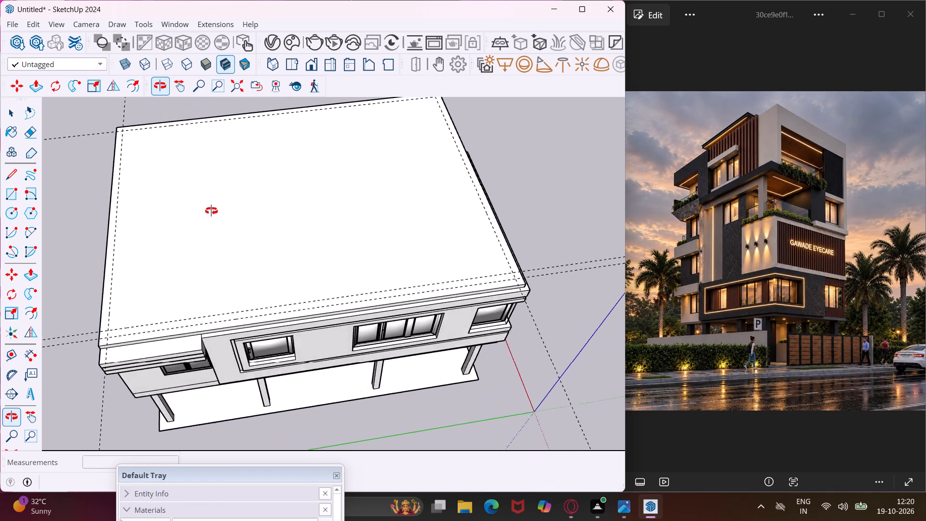
middle_drag(211, 211, 269, 169)
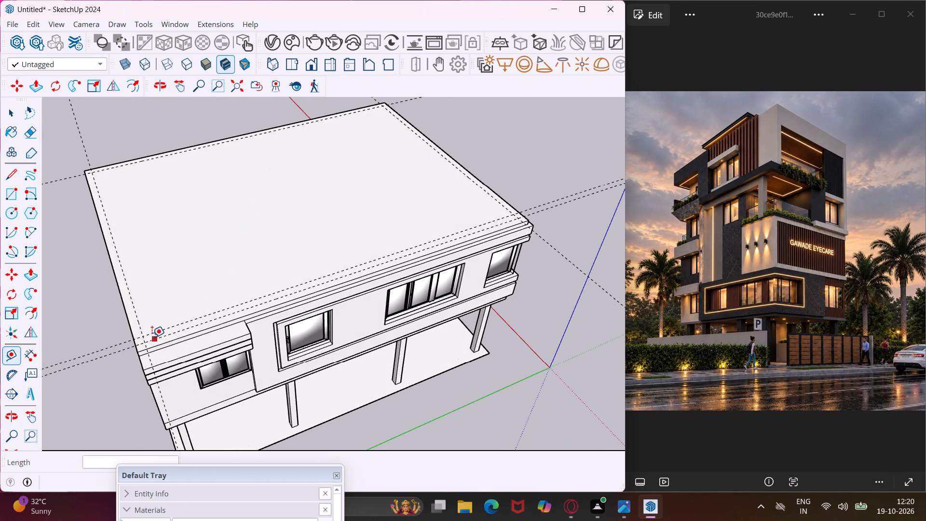
scroll(147, 336, up, 7)
click(138, 328)
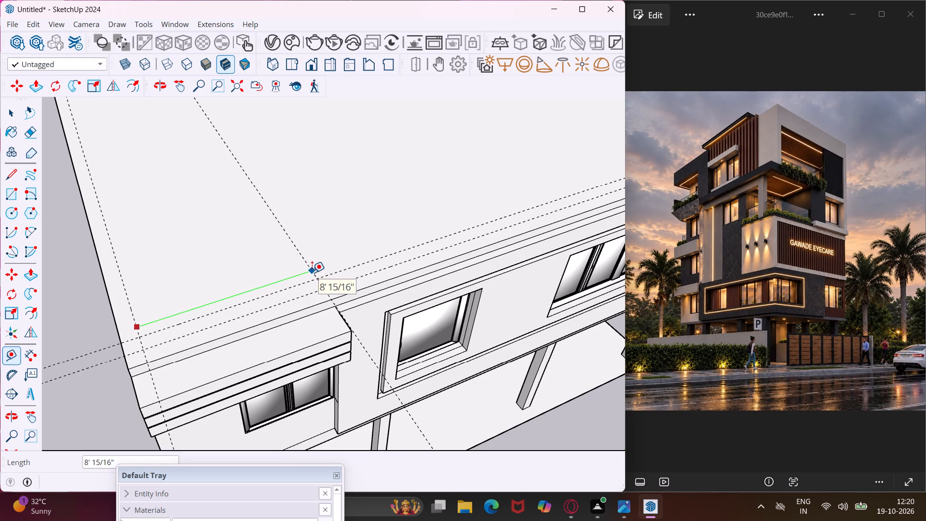
click(312, 273)
click(310, 271)
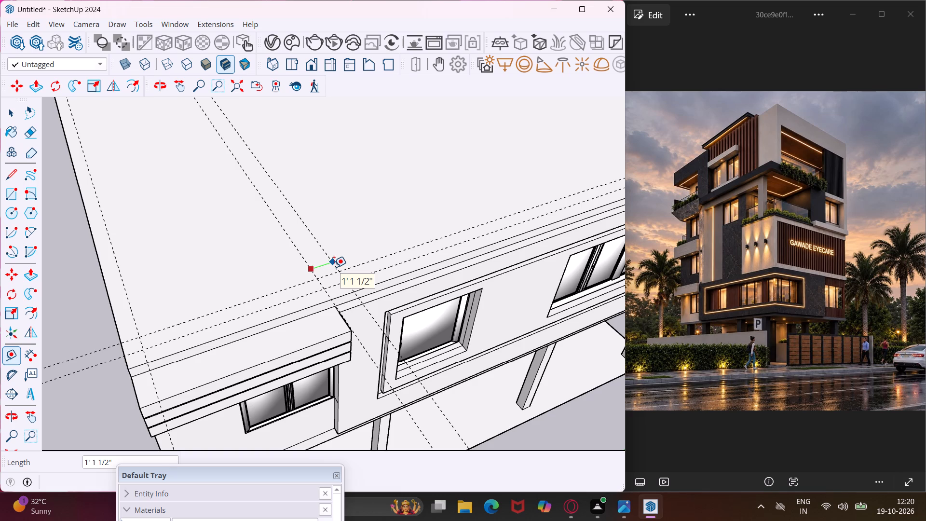
key(Escape)
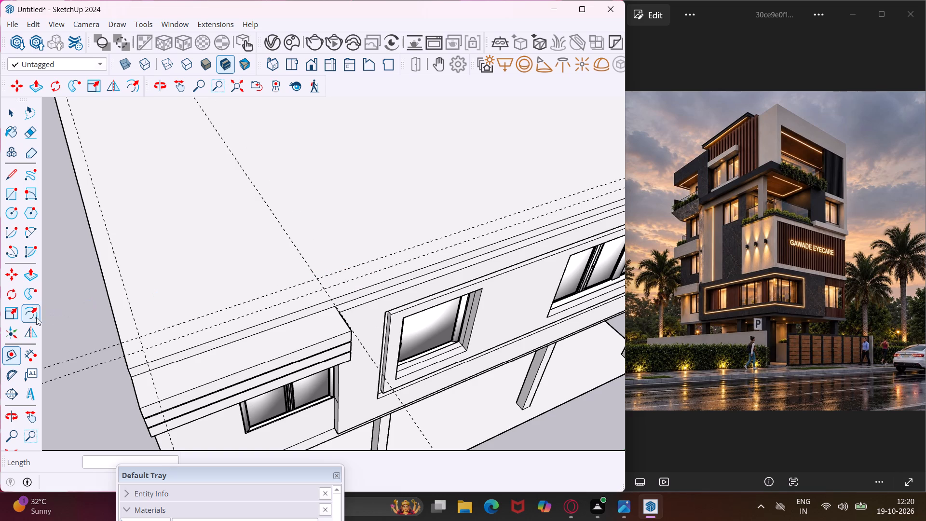
Draw a 31' 2 1/16" by 9" rectangle along the window-side long edge, from the canopy guide to the slab's far corner.
click(12, 200)
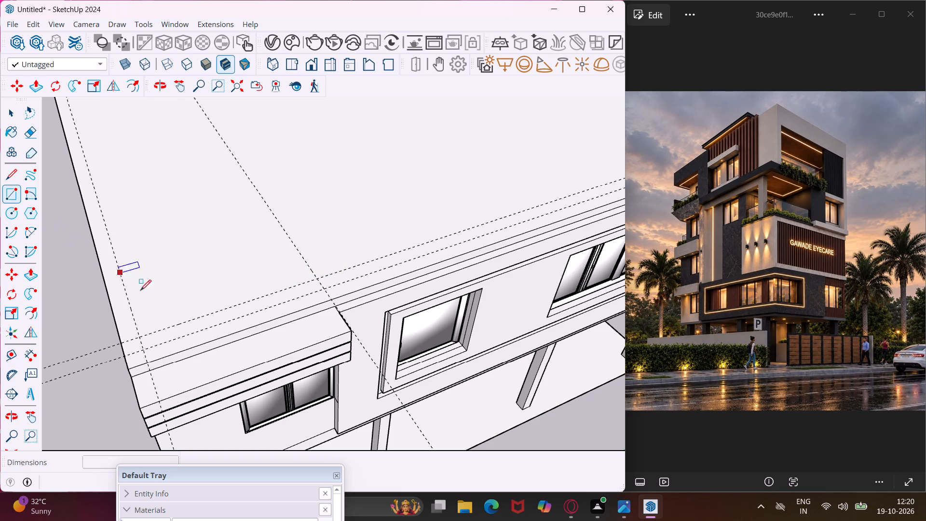
click(140, 338)
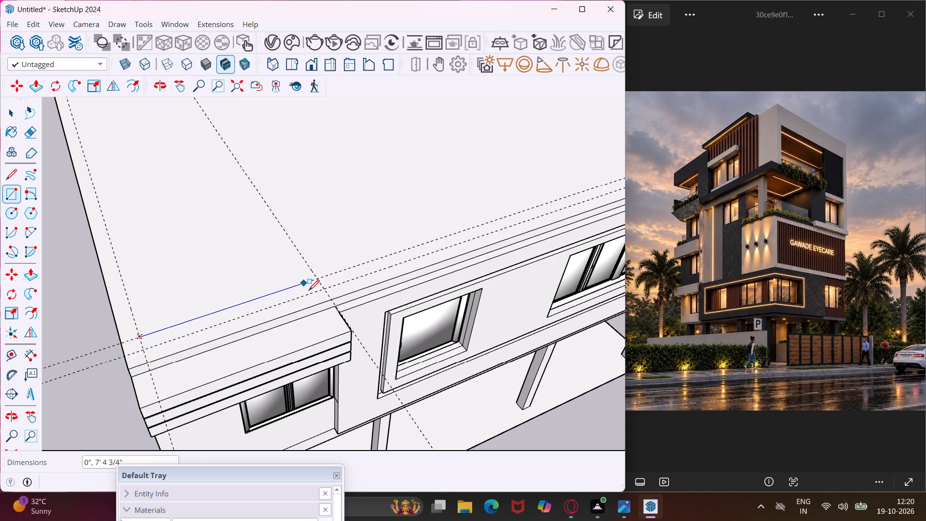
click(323, 290)
click(325, 289)
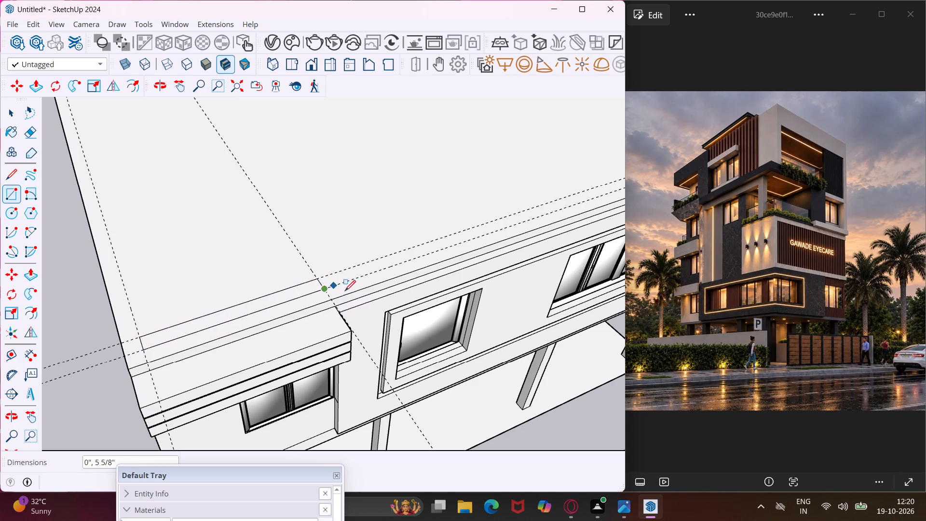
middle_drag(352, 291, 54, 380)
scroll(287, 277, down, 6)
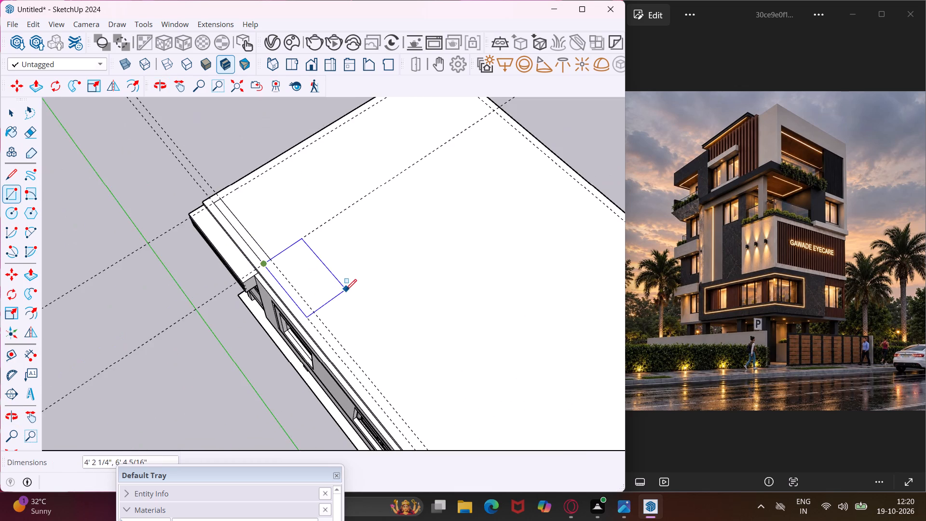
middle_drag(346, 290, 349, 171)
scroll(350, 175, down, 5)
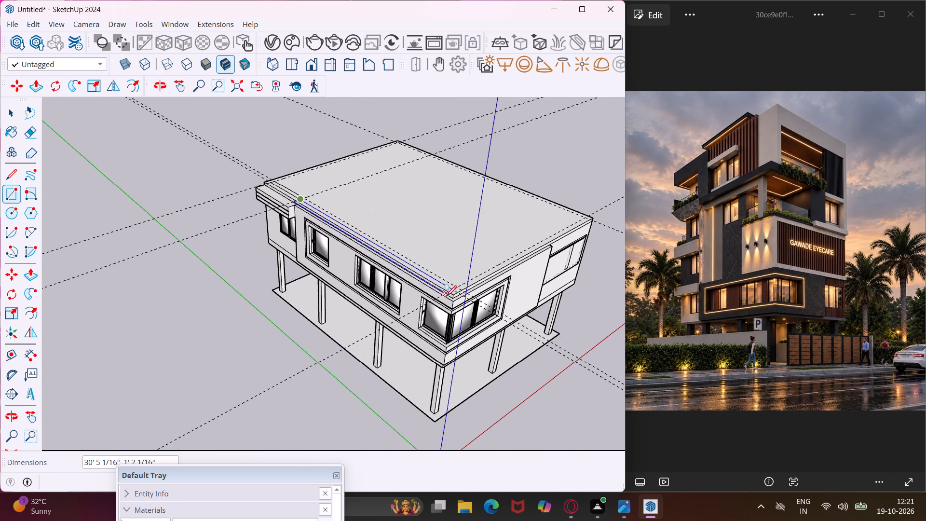
scroll(452, 297, up, 8)
middle_drag(450, 298, 382, 364)
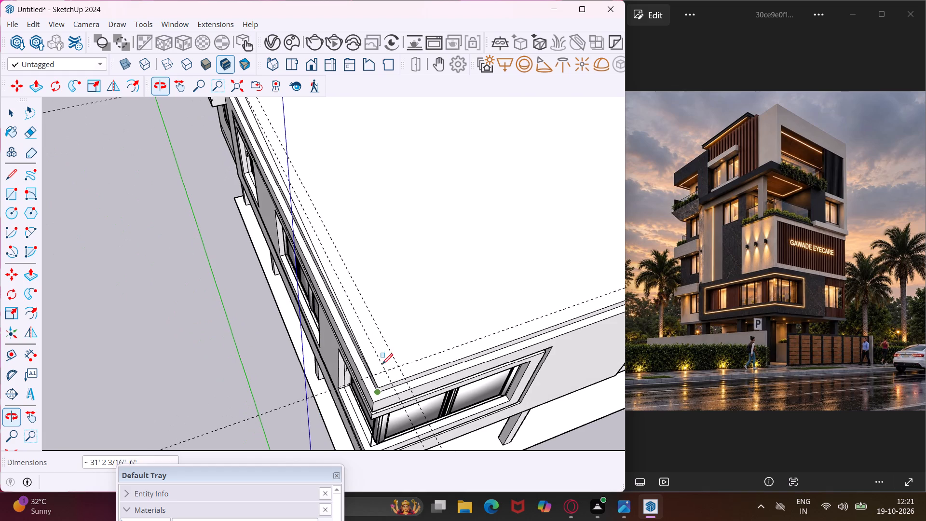
scroll(384, 384, up, 4)
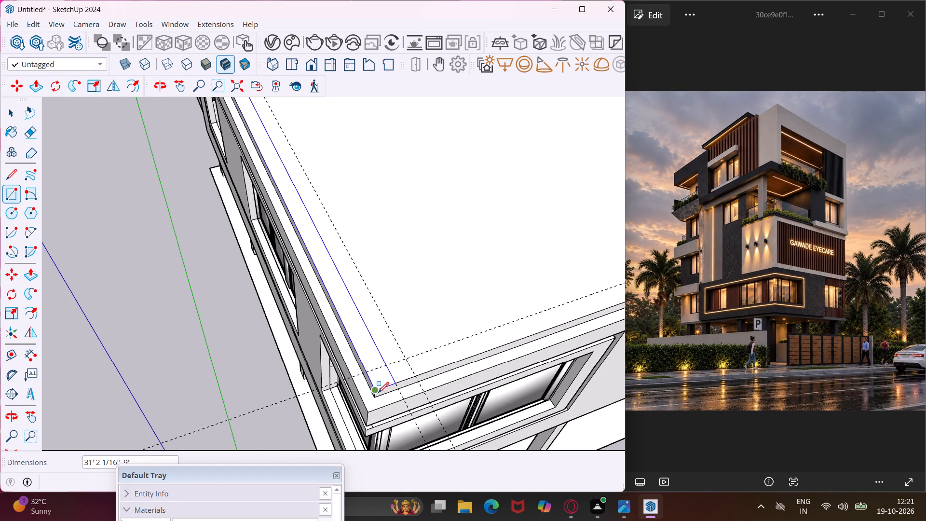
click(376, 390)
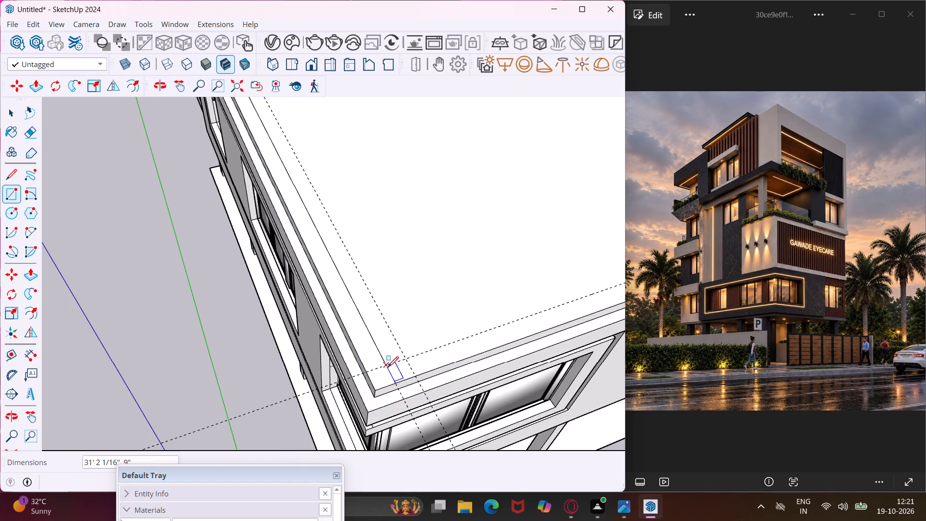
Draw a 29' 3" by 9" rectangle along the slab's short edge above the corner-window end, starting at the first strip.
click(386, 366)
middle_drag(438, 355, 210, 385)
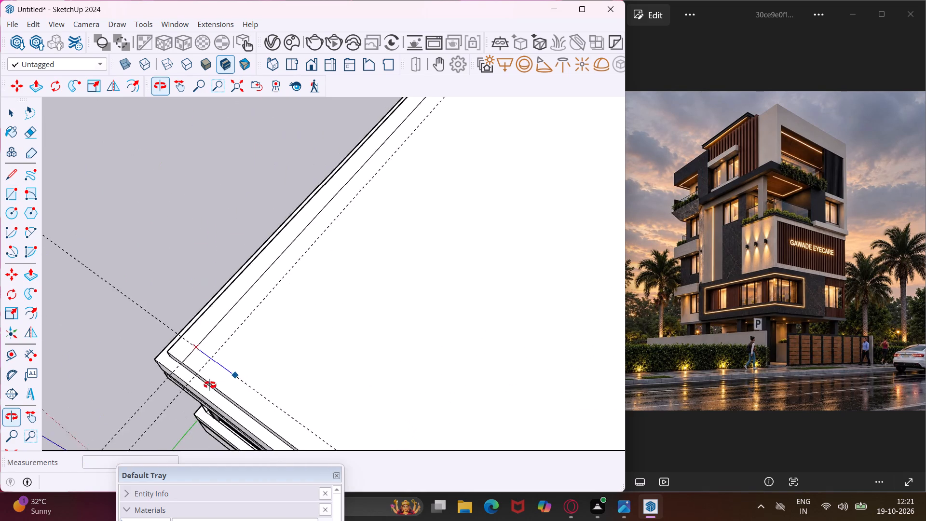
middle_drag(210, 385, 149, 288)
scroll(149, 288, down, 14)
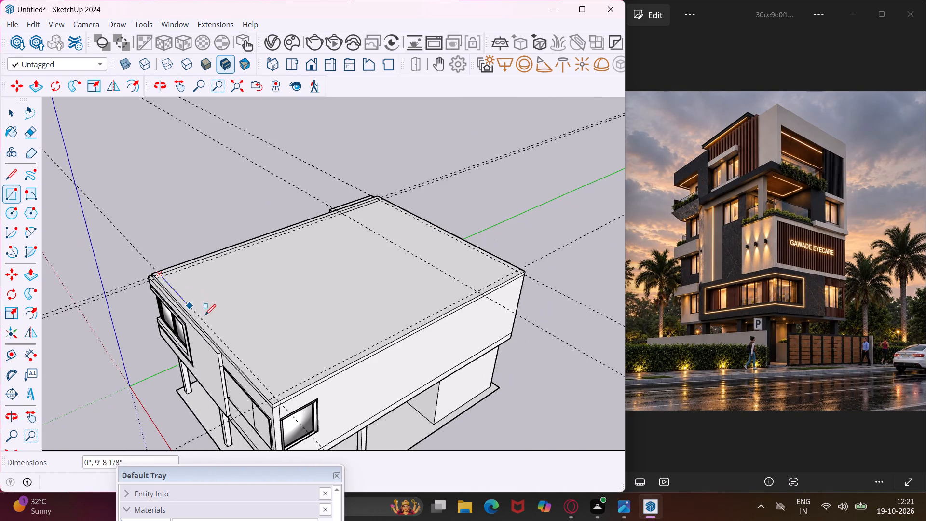
scroll(271, 406, up, 3)
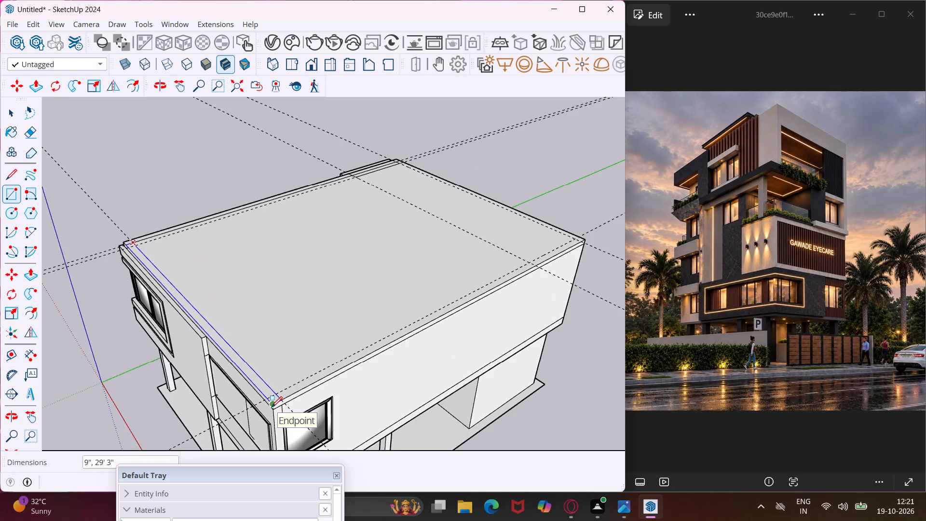
click(272, 407)
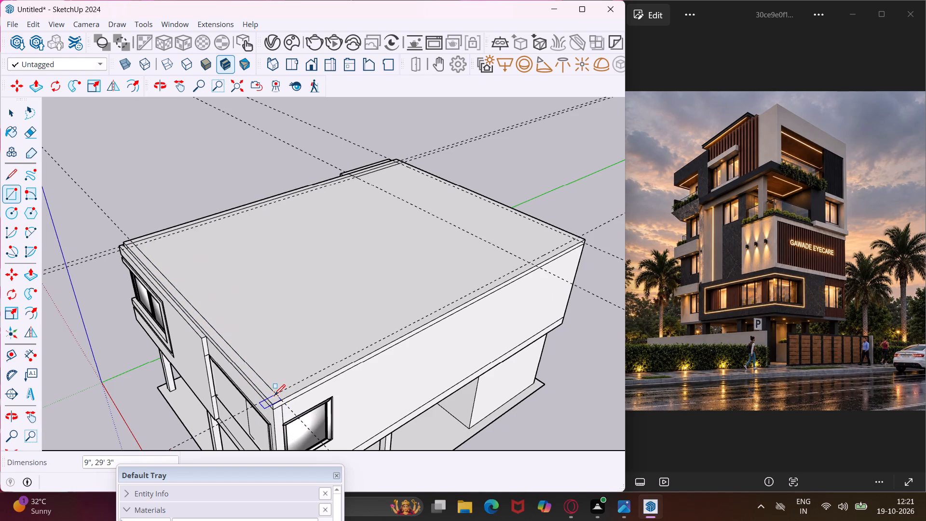
Draw a 39' 3" by 9" rectangle along the slab's other long edge, up to the windowless end.
click(276, 393)
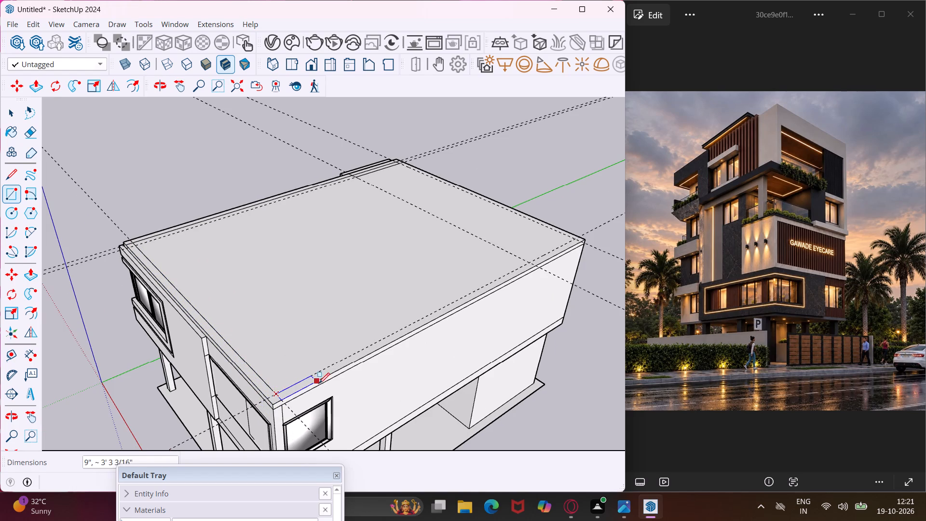
middle_drag(319, 384, 105, 429)
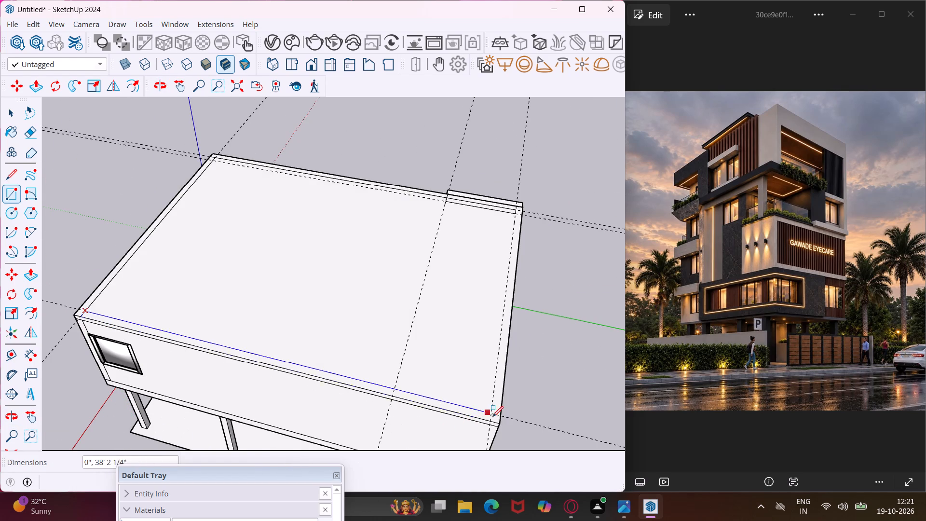
scroll(495, 417, up, 7)
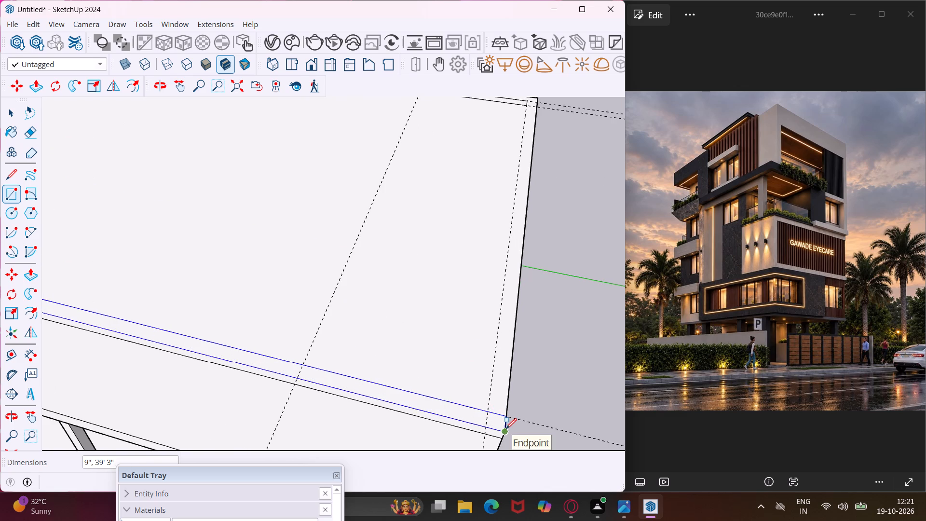
click(506, 430)
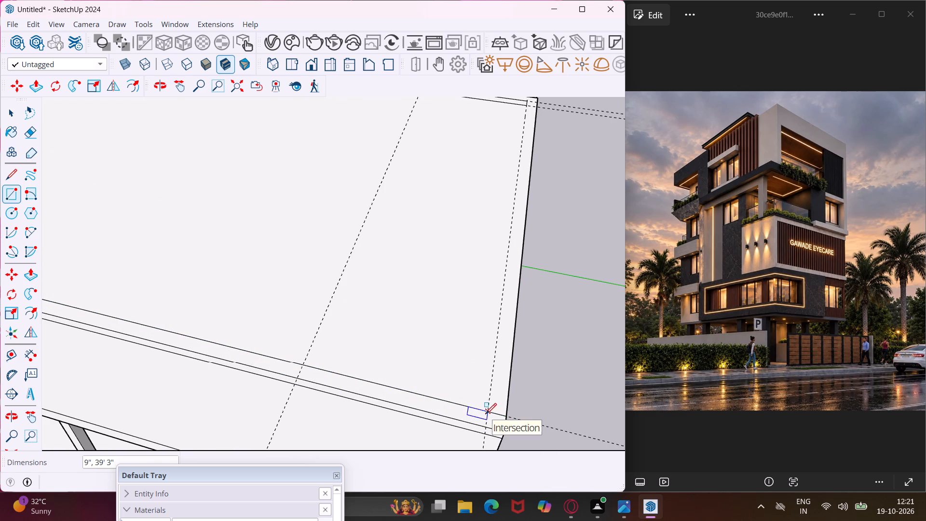
Draw a 28' 6" by 9" rectangle along the slab's short edge at the windowless end, between the long-edge strips.
click(486, 414)
middle_drag(487, 409, 232, 401)
scroll(237, 398, down, 3)
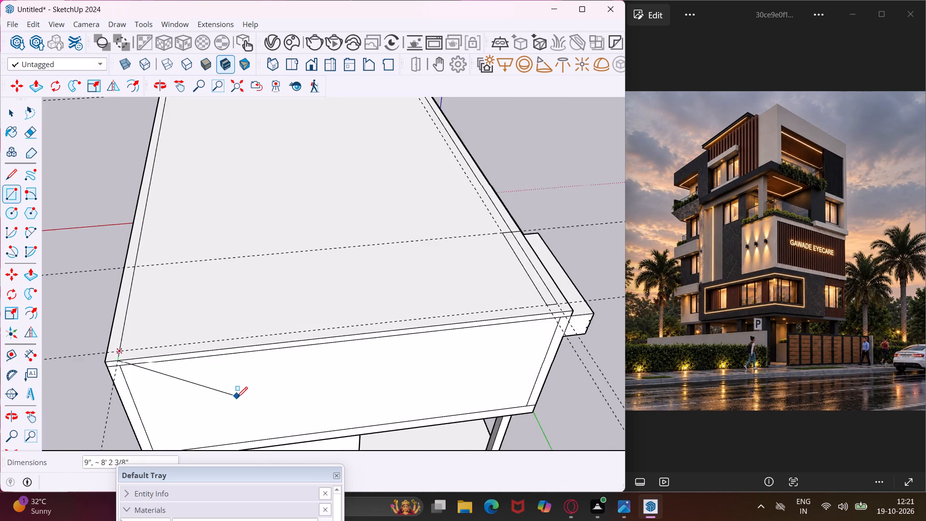
scroll(237, 398, down, 1)
scroll(531, 319, up, 1)
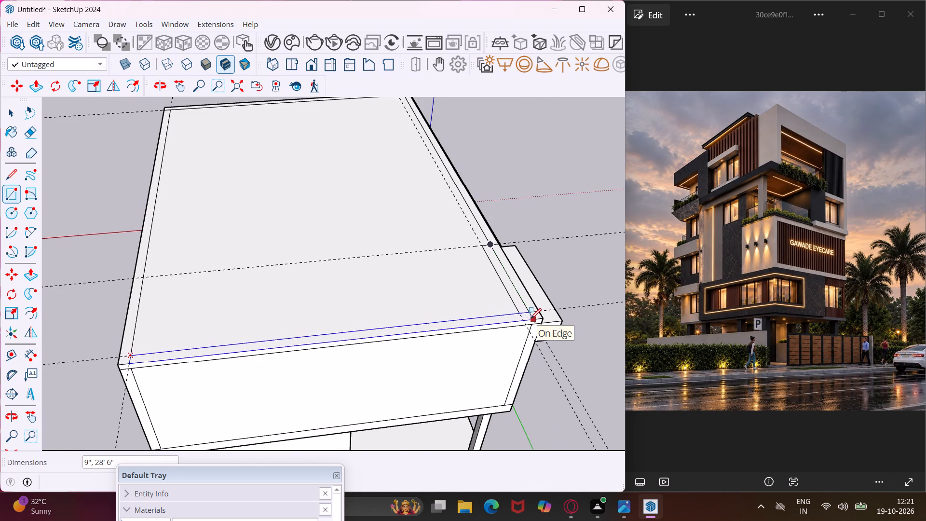
scroll(531, 319, up, 6)
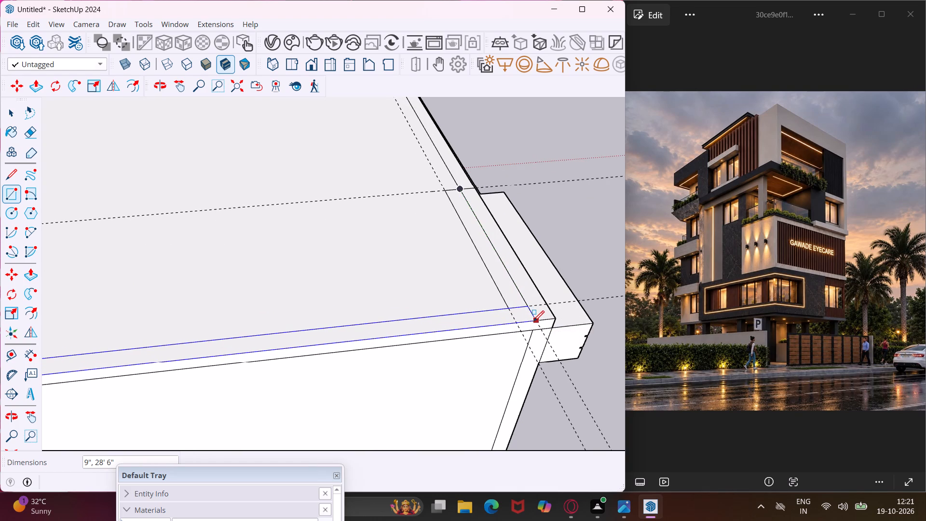
click(533, 321)
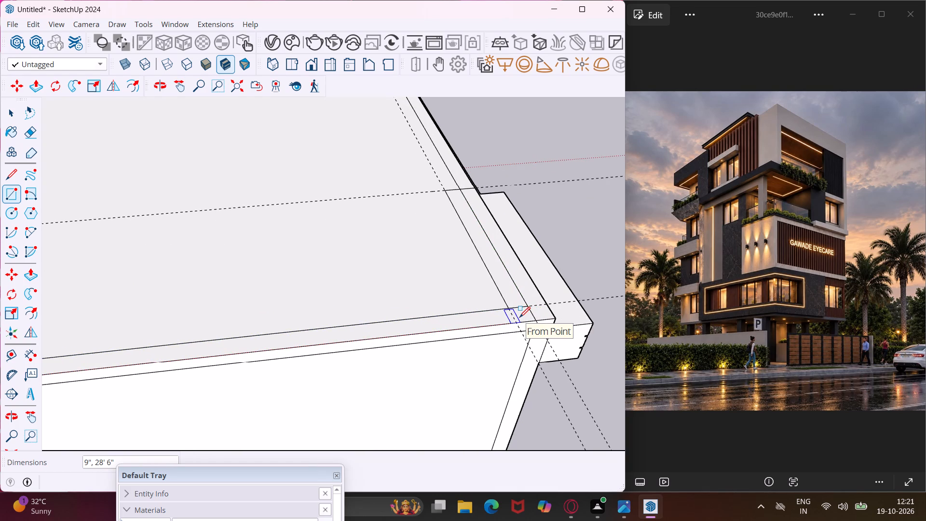
Push/Pull the windowless end's wall strip up 10'.
key(Escape)
key(space)
click(519, 317)
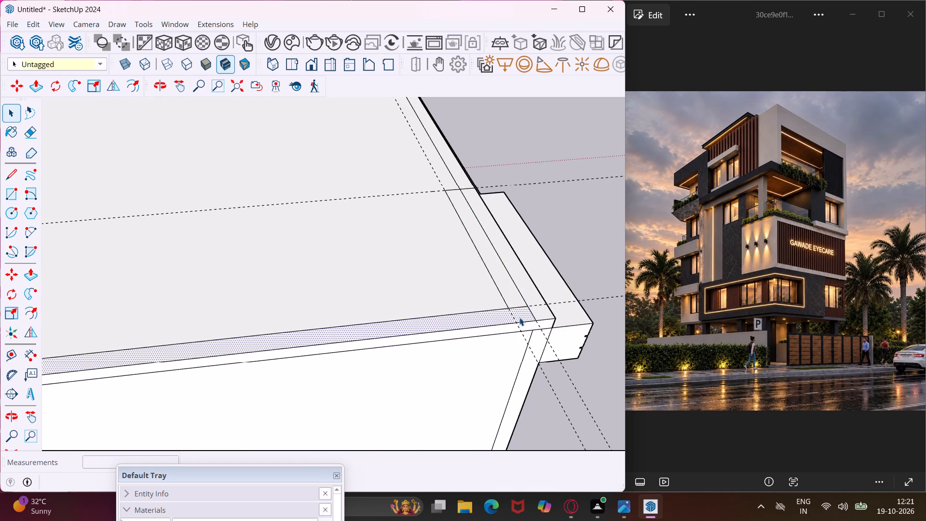
key(p)
click(519, 317)
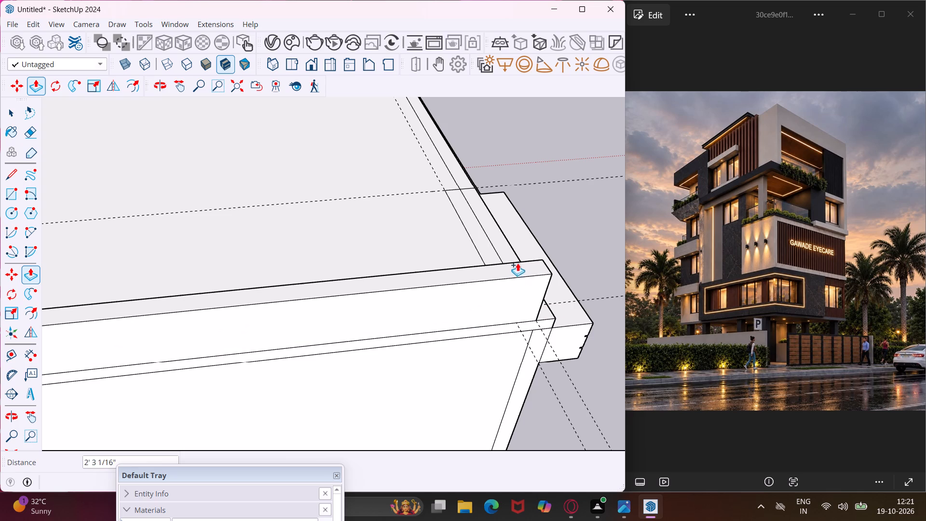
text(10')
key(Return)
Push/Pull both window-side wall strips, the inset one behind the canopy and the long one, up 10' level with the end wall.
middle_drag(501, 255, 79, 355)
scroll(159, 344, up, 2)
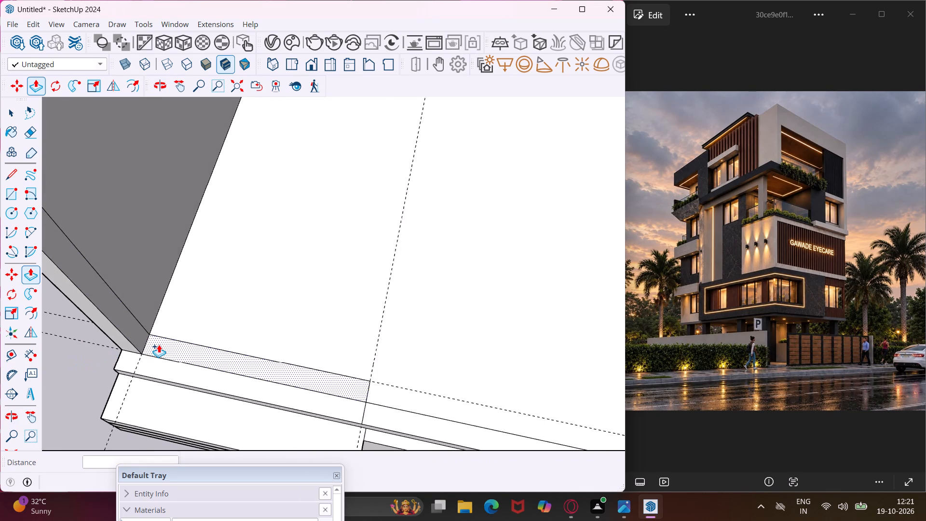
scroll(159, 344, up, 1)
click(146, 348)
scroll(123, 326, down, 8)
click(75, 208)
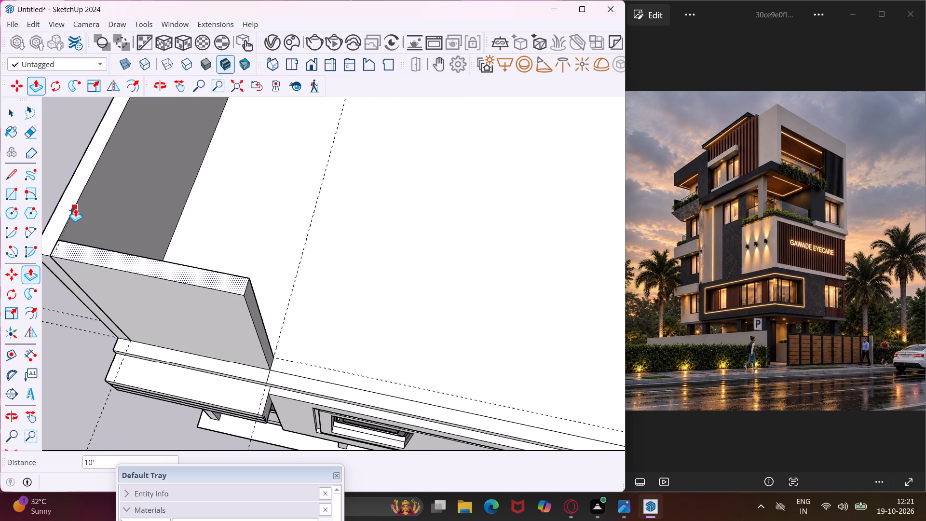
click(279, 378)
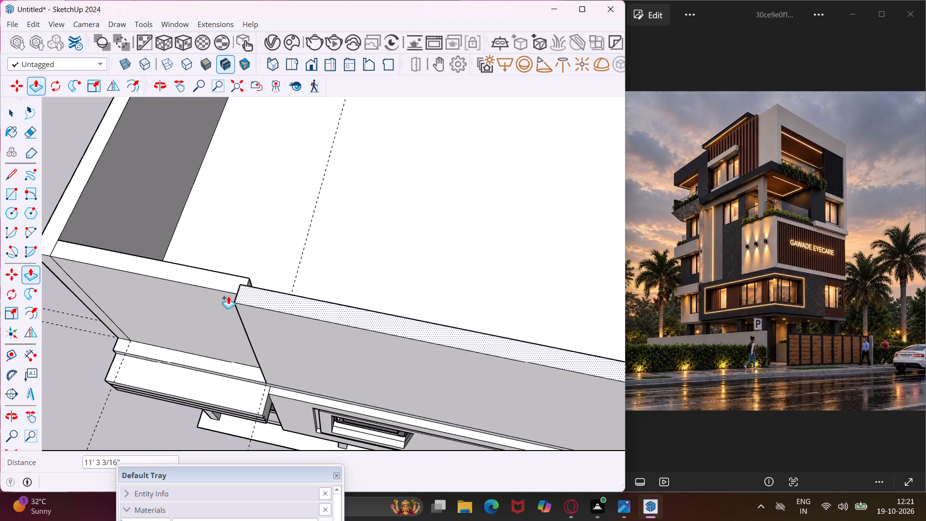
click(224, 286)
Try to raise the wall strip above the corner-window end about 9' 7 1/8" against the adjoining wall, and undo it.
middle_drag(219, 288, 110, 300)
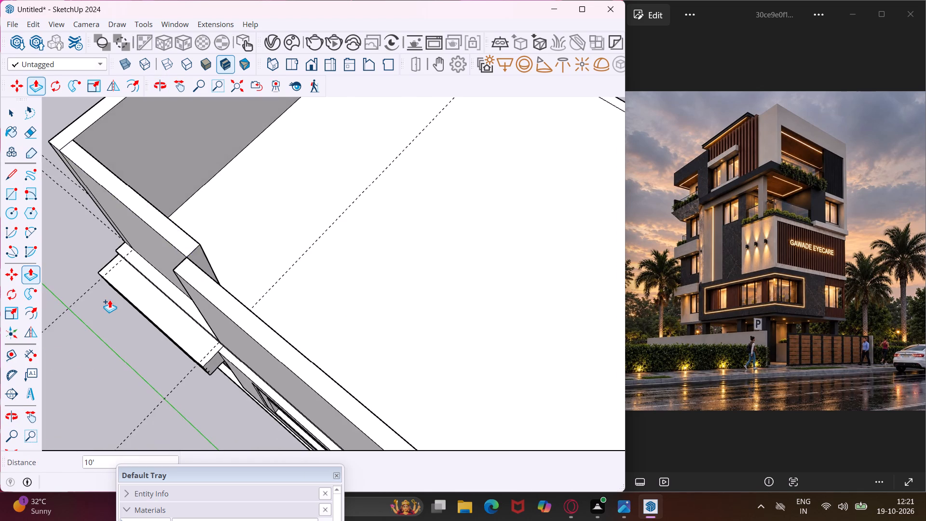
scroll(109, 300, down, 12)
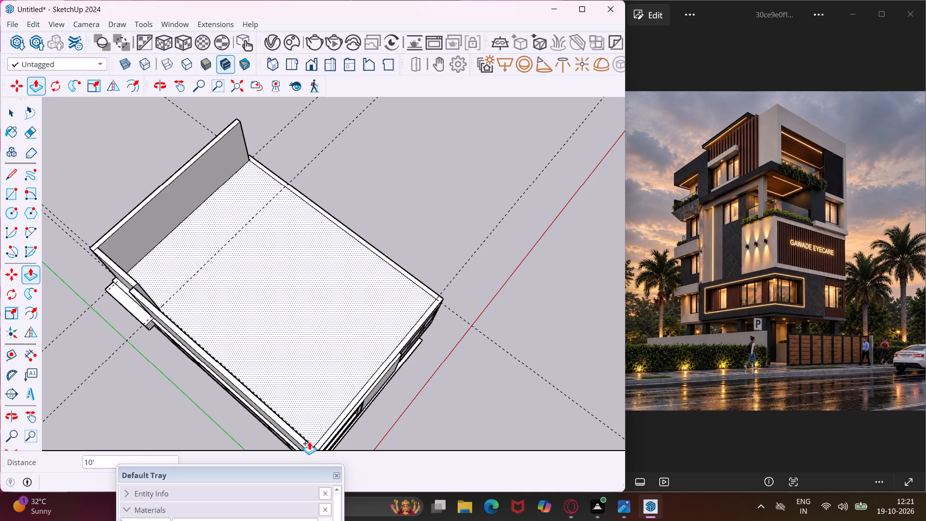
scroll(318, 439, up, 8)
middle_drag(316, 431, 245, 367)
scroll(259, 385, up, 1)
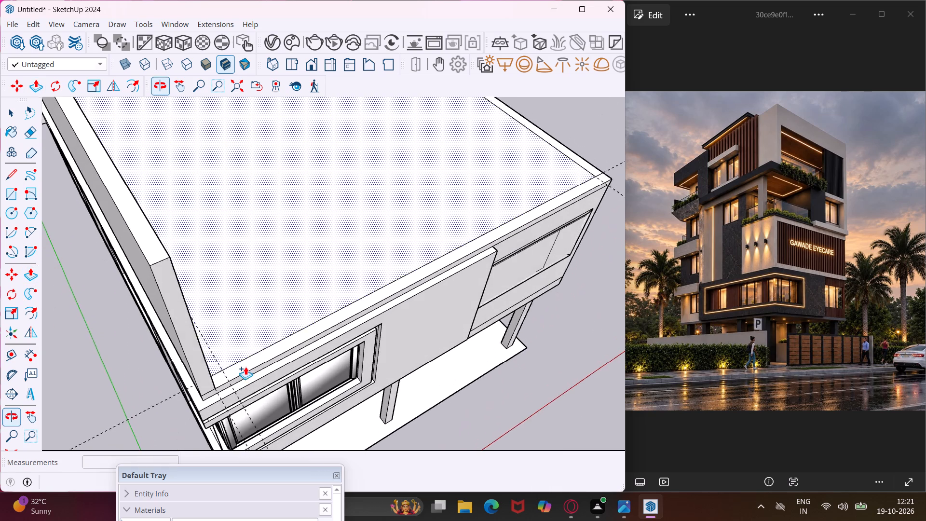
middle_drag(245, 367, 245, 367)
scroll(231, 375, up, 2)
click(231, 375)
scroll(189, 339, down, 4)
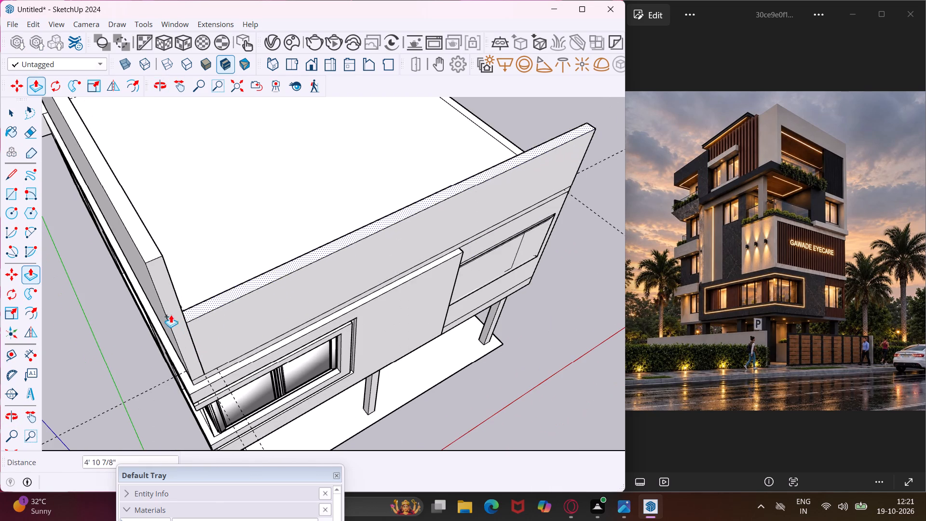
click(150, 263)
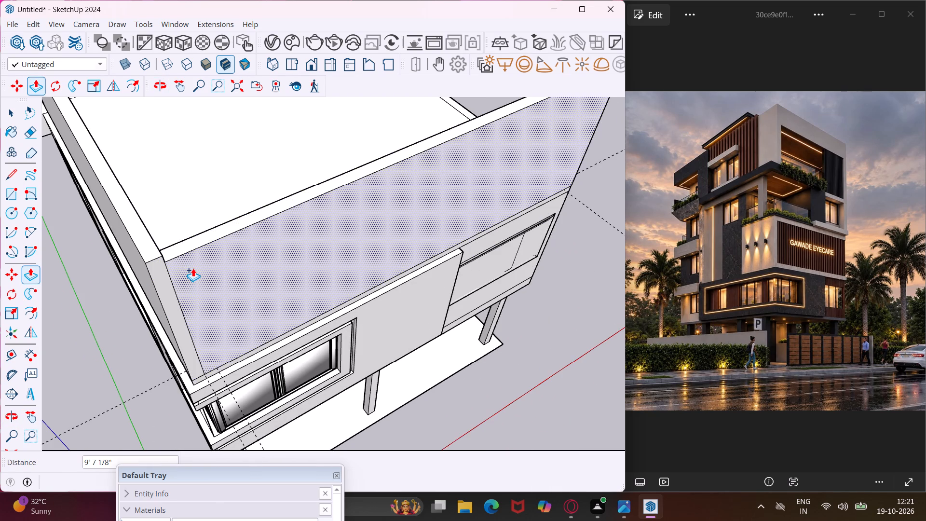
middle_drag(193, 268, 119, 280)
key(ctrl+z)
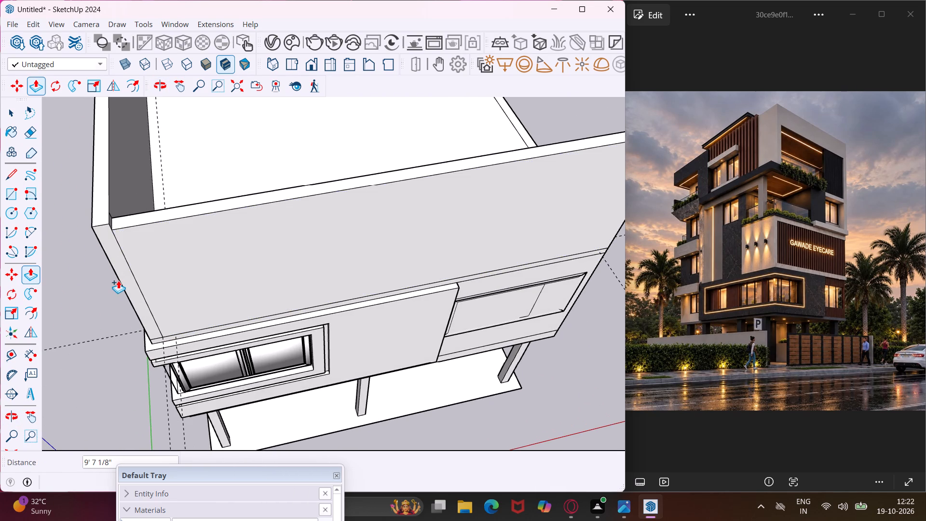
Push/Pull the wall strip above the corner-window end up 10', level with the adjoining wall's top.
scroll(165, 317, up, 5)
click(173, 335)
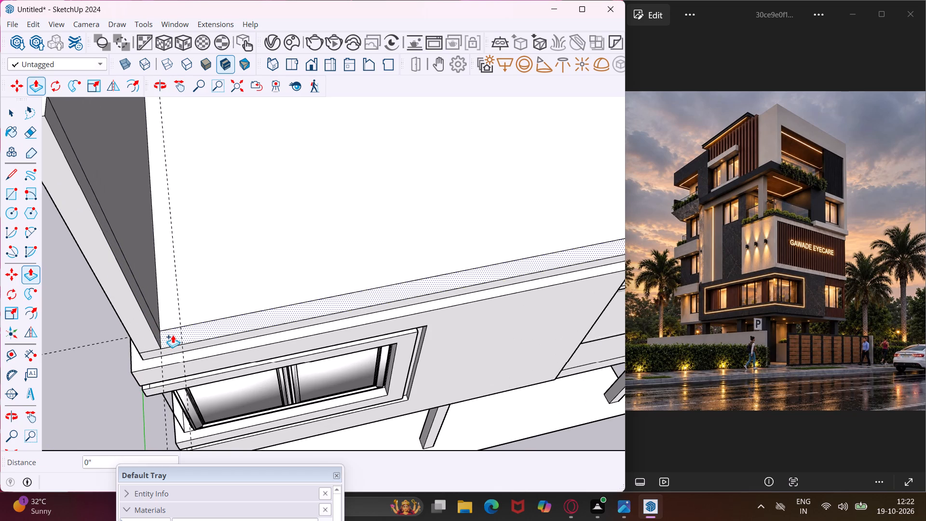
scroll(134, 299, down, 4)
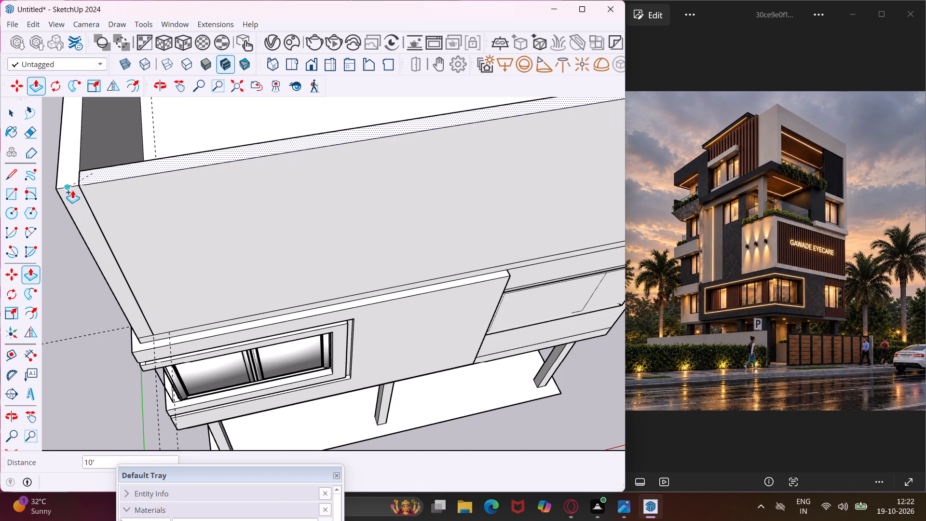
click(72, 189)
Push/Pull the remaining wall strip along the slab's other long edge up 10', closing the storey's outer walls.
middle_drag(366, 204, 85, 266)
scroll(85, 268, down, 2)
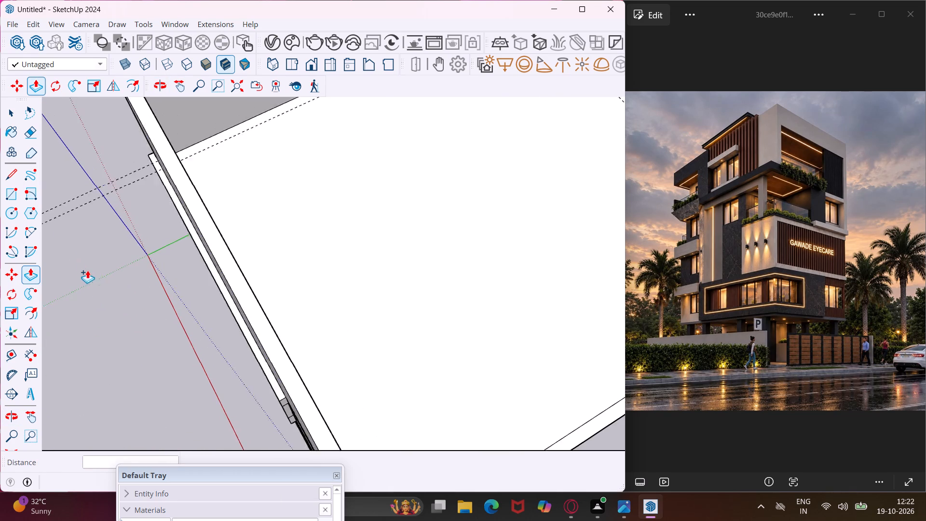
scroll(87, 270, down, 6)
scroll(297, 417, up, 3)
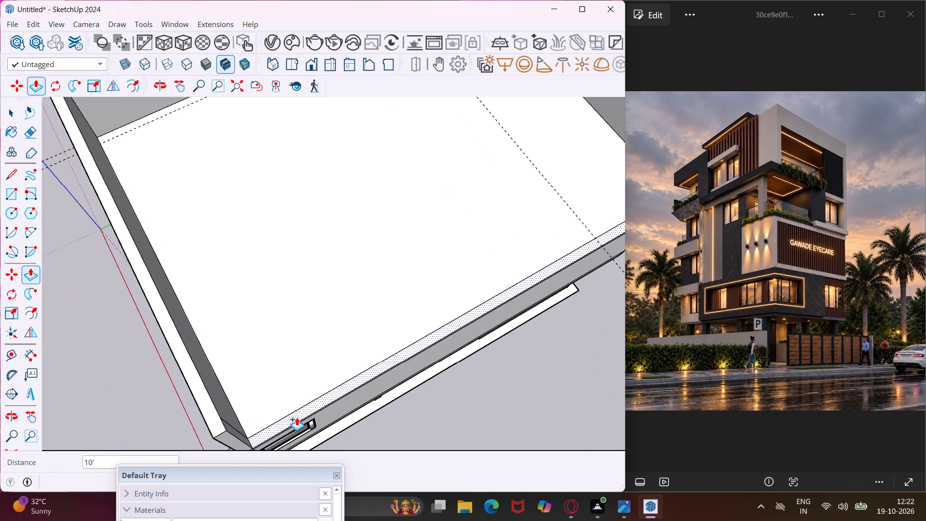
click(297, 417)
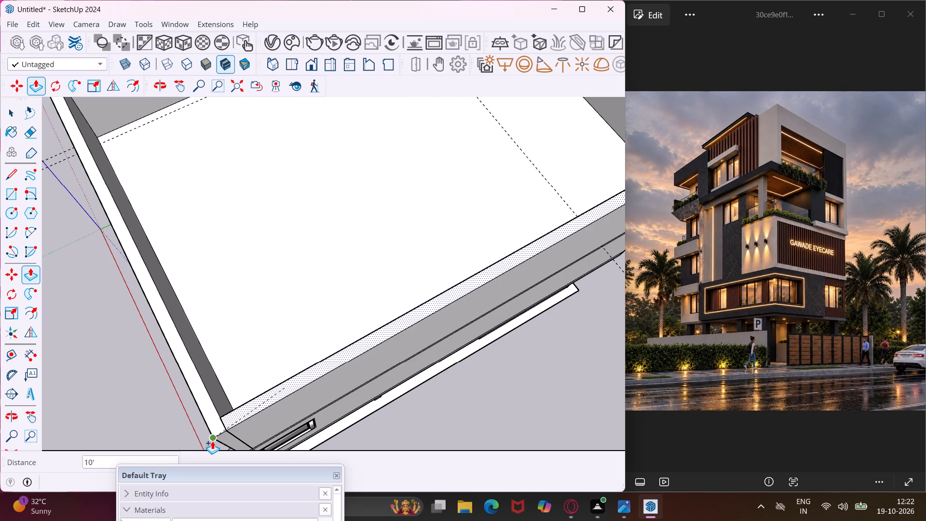
click(215, 441)
key(Escape)
key(space)
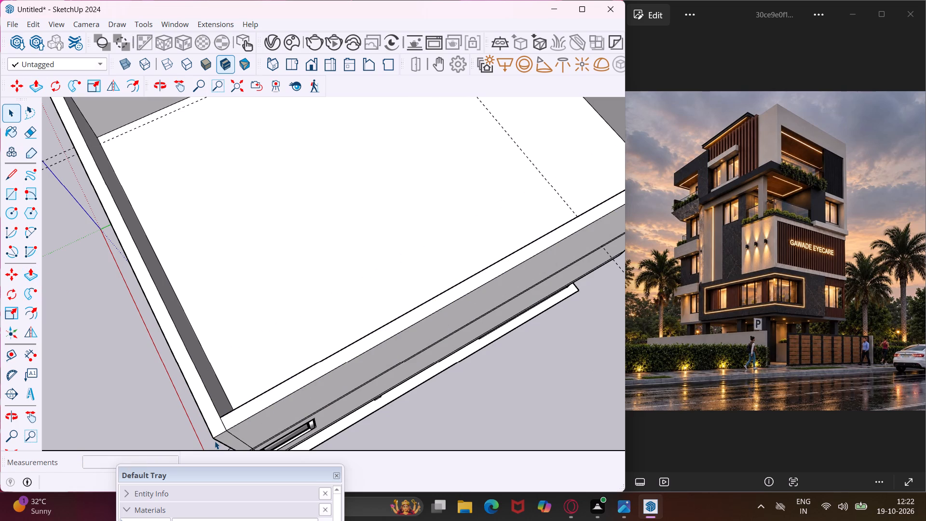
Inspect the new storey's outer walls from the corner-window end and the window side.
middle_drag(197, 422, 261, 407)
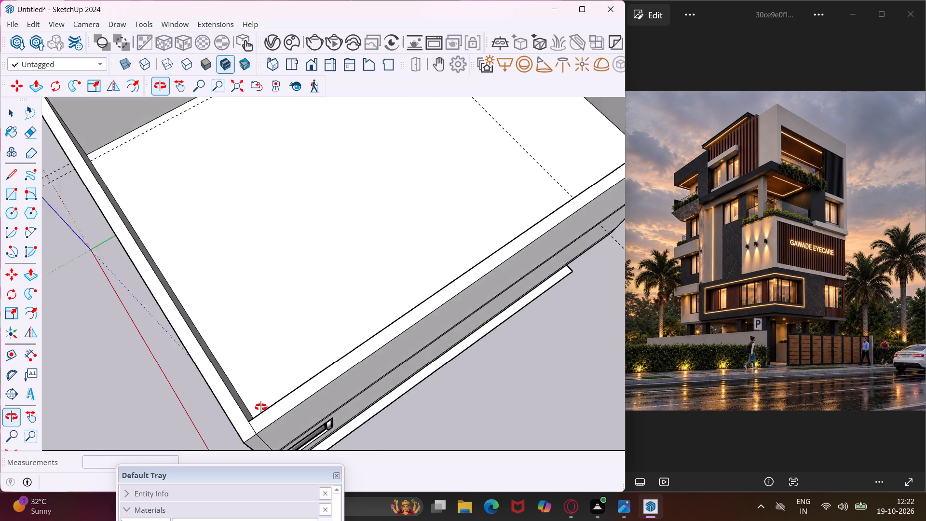
middle_drag(261, 407, 490, 309)
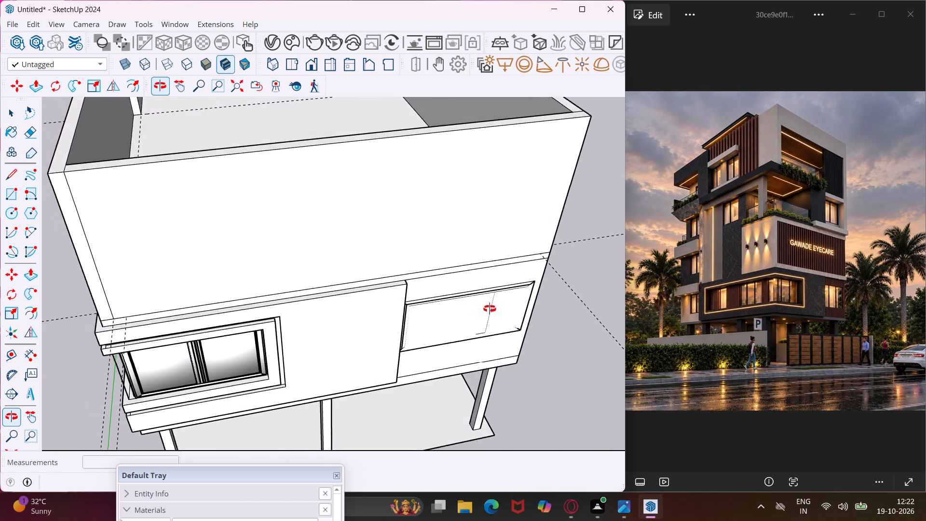
middle_drag(490, 309, 535, 307)
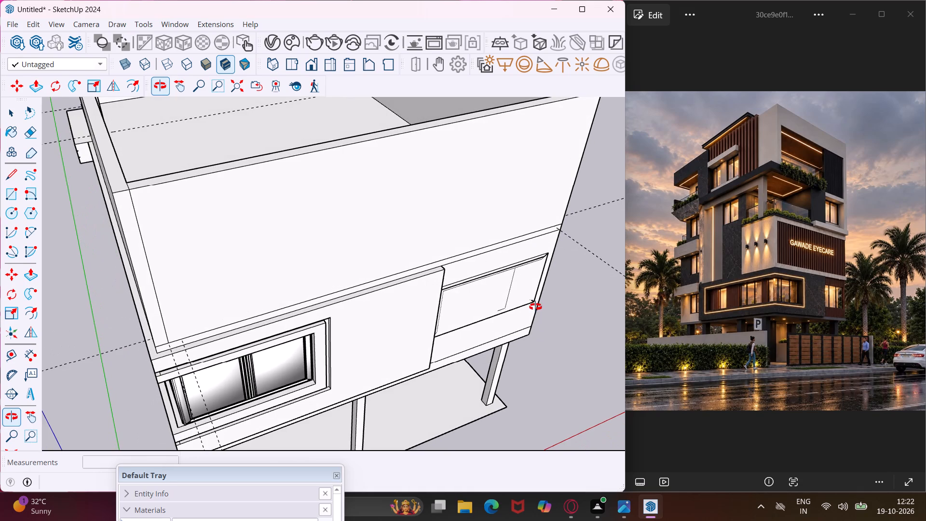
middle_drag(535, 307, 529, 309)
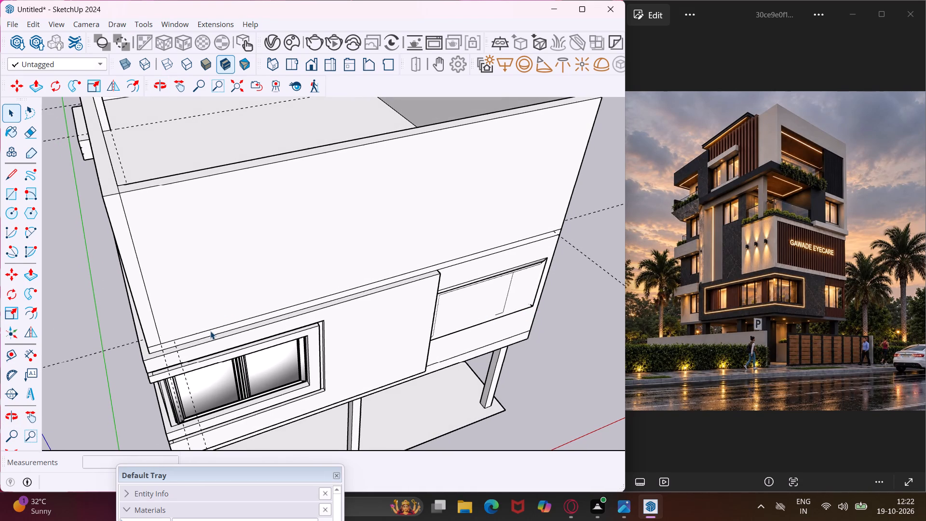
middle_drag(210, 331, 554, 242)
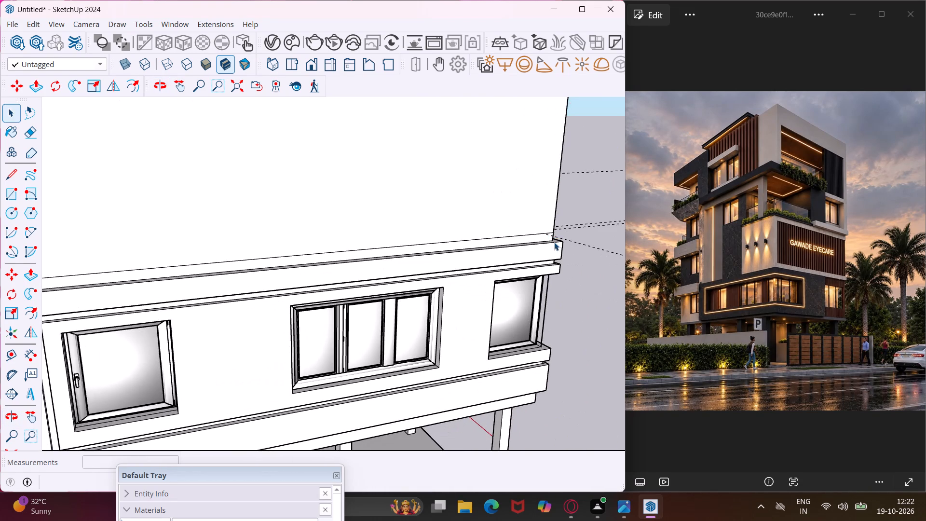
scroll(554, 242, down, 8)
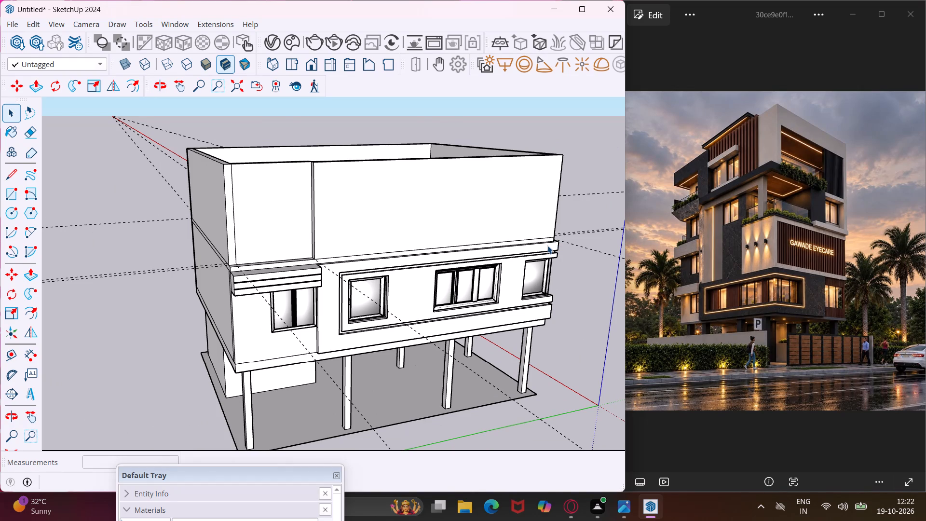
scroll(229, 207, up, 3)
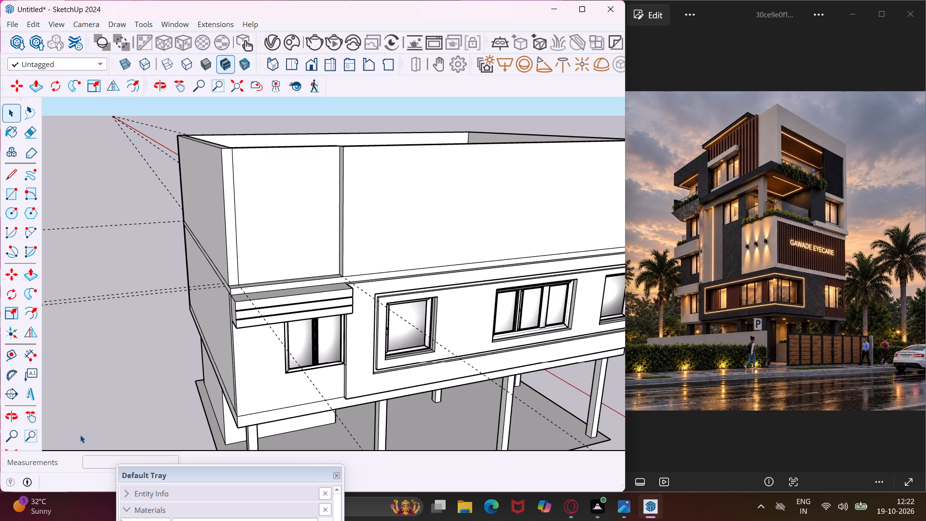
Switch to the reference photo, study the upper floors' windows, side balconies and recesses, and compare them with the model's window side.
scroll(687, 233, up, 10)
middle_drag(686, 233, 683, 247)
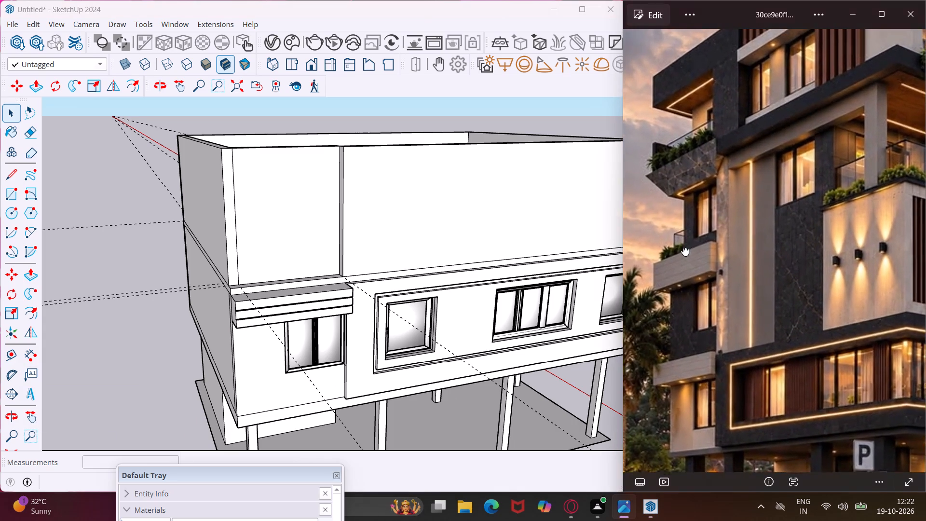
middle_drag(683, 247, 683, 269)
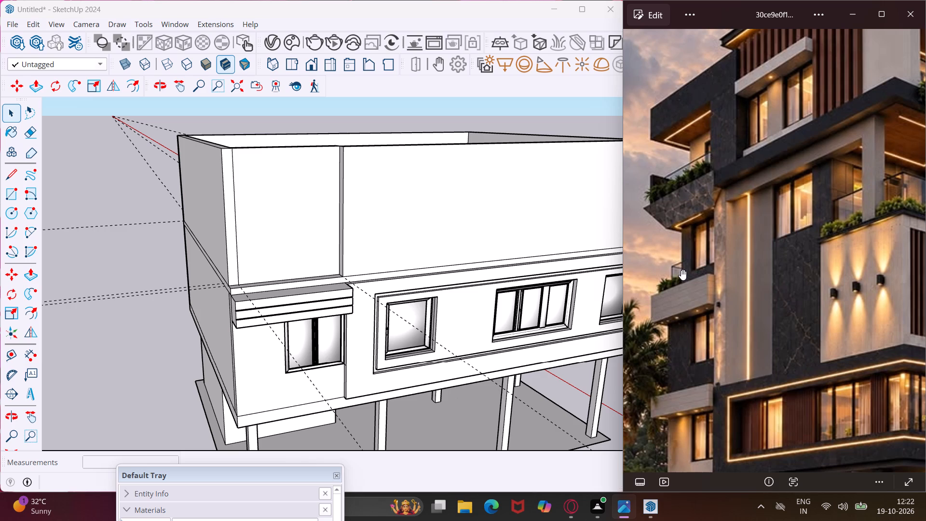
scroll(681, 270, down, 2)
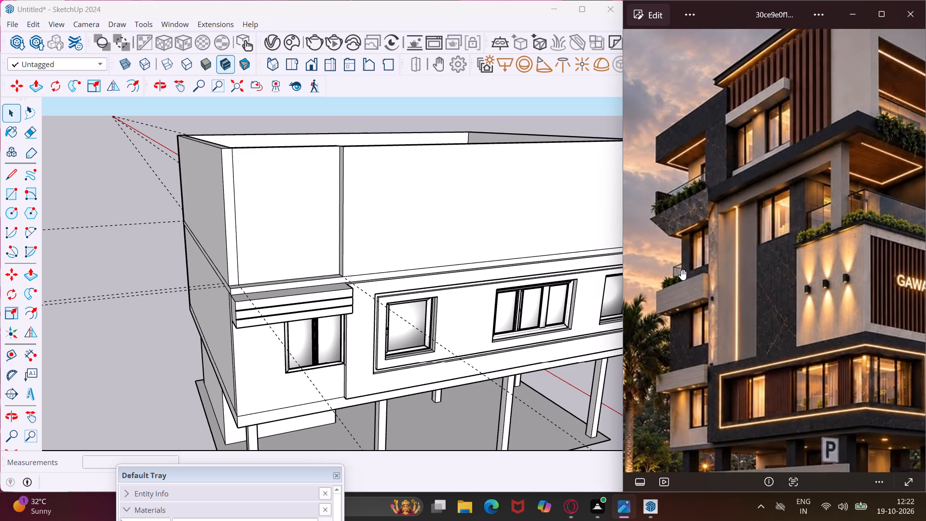
scroll(678, 271, down, 1)
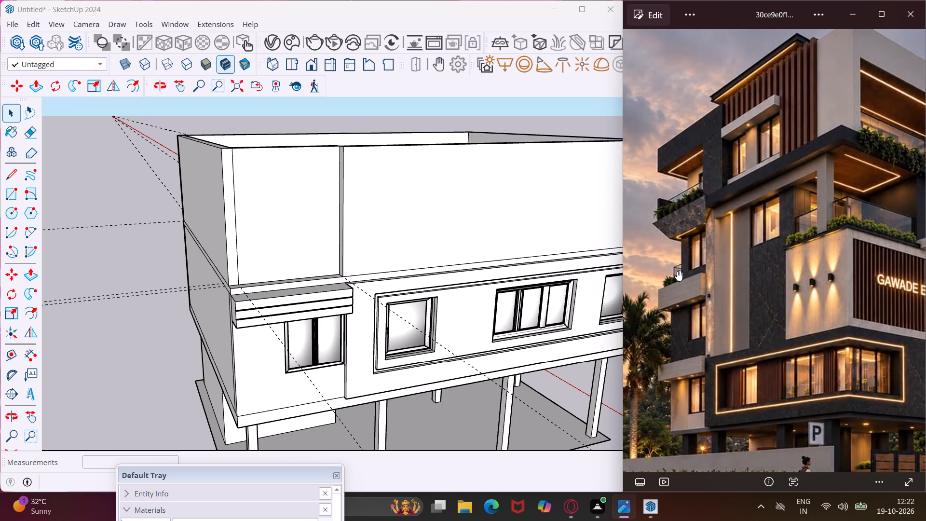
scroll(677, 271, down, 1)
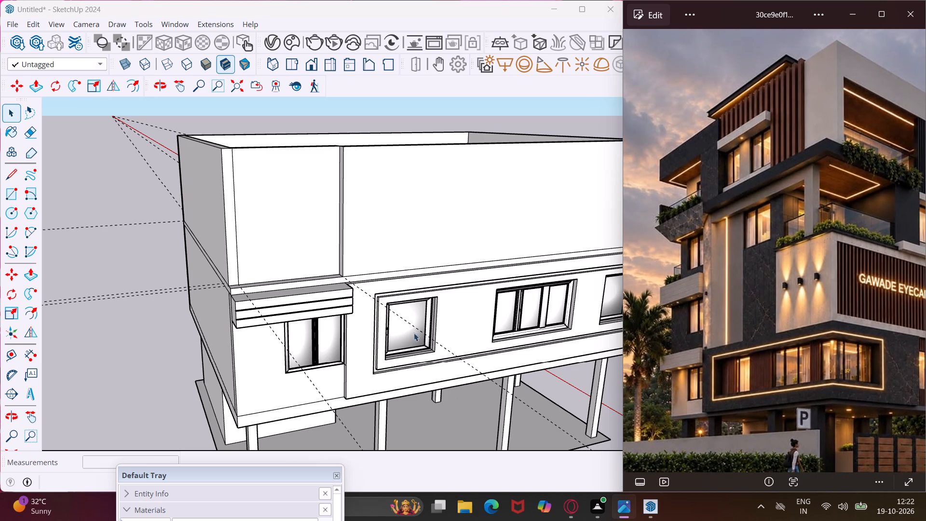
scroll(302, 349, down, 5)
middle_drag(355, 368, 341, 335)
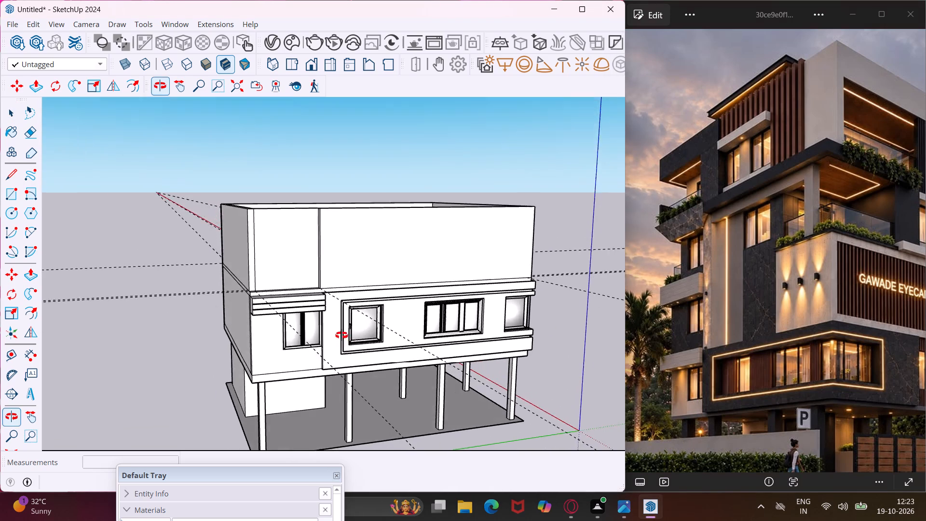
middle_drag(341, 335, 338, 331)
scroll(342, 327, up, 1)
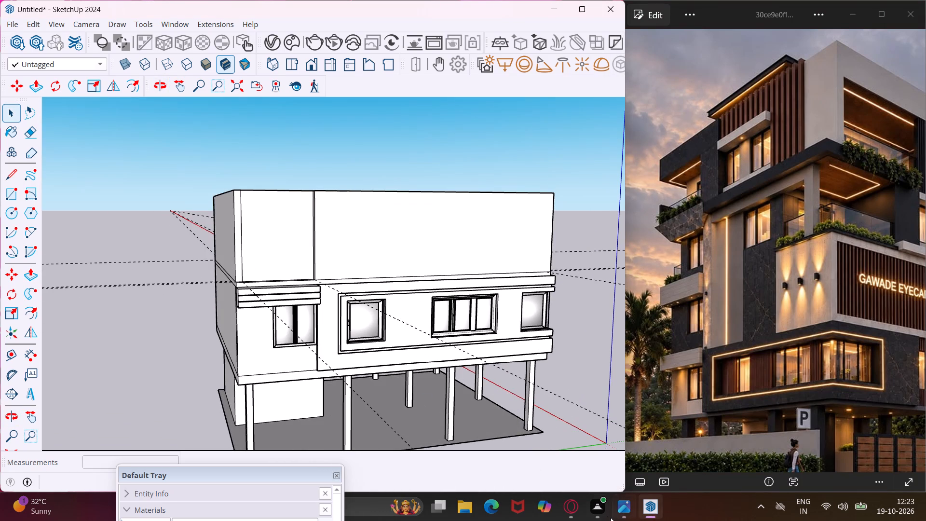
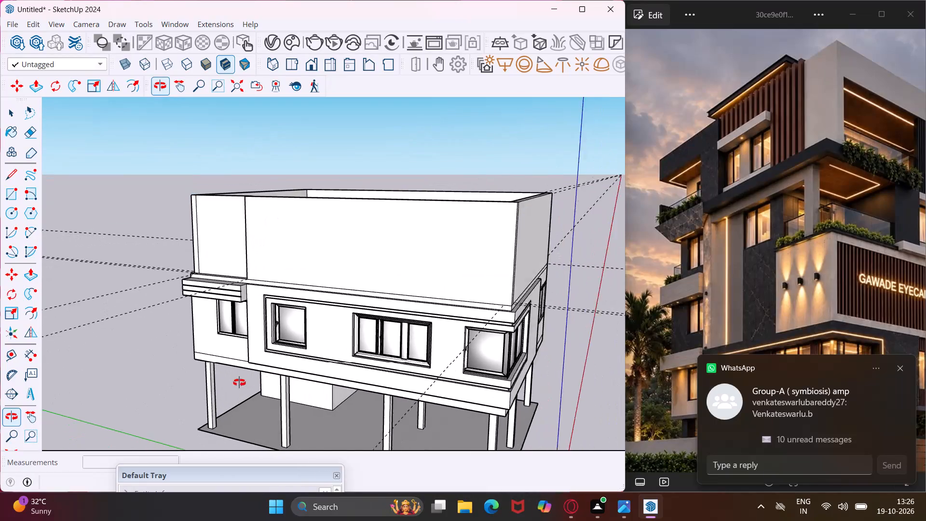
Delete all the guide lines from the building model.
middle_drag(454, 321, 374, 361)
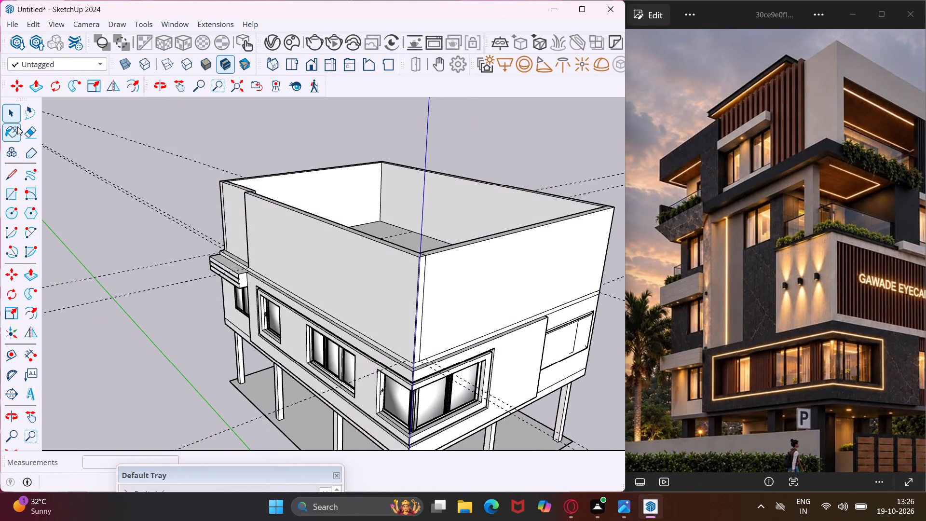
click(35, 27)
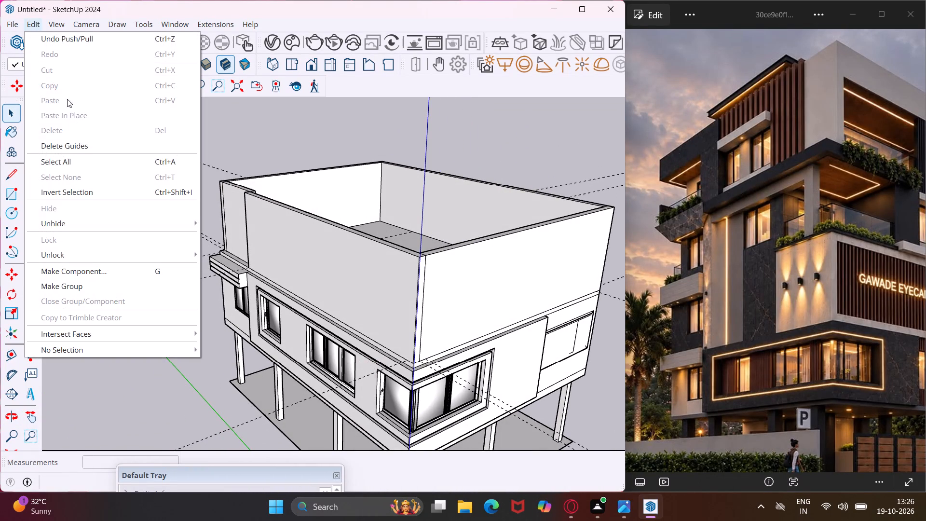
click(83, 145)
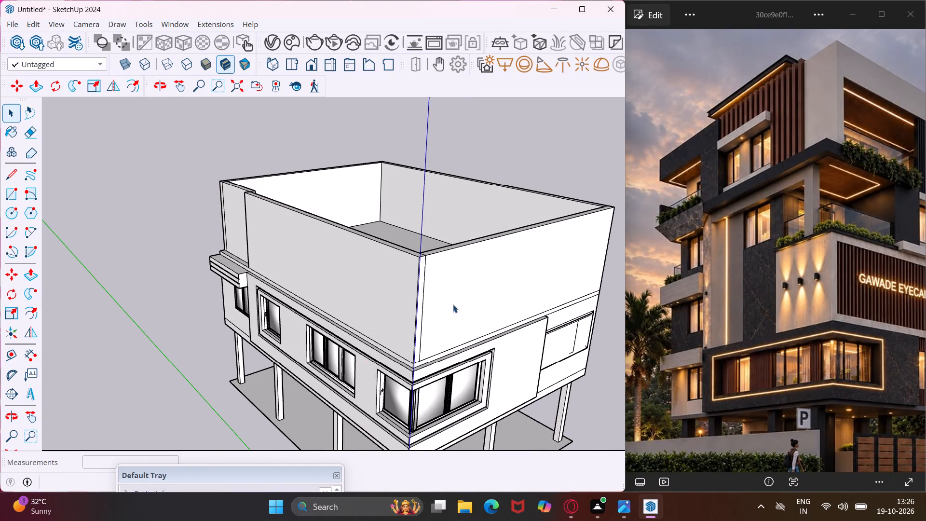
Examine the building's long and side facades against the full reference elevation image.
middle_drag(453, 304, 430, 282)
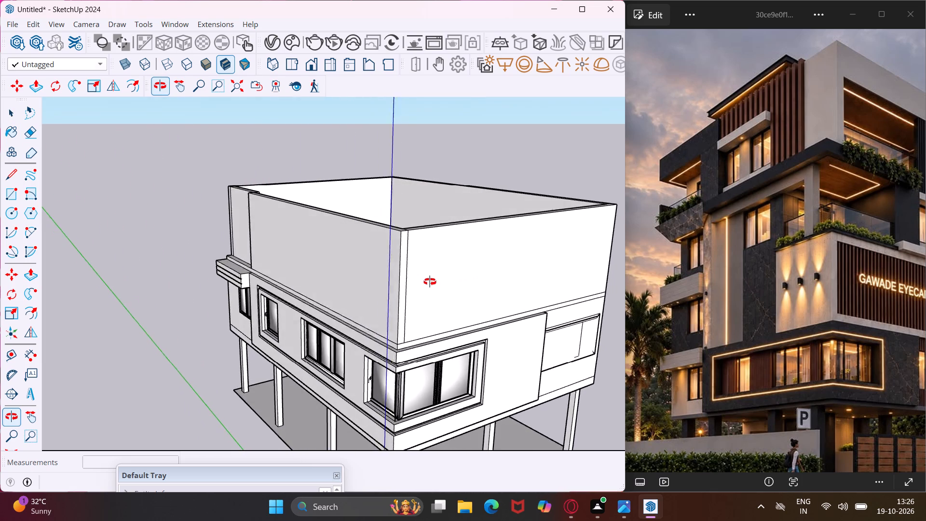
middle_drag(430, 282, 658, 249)
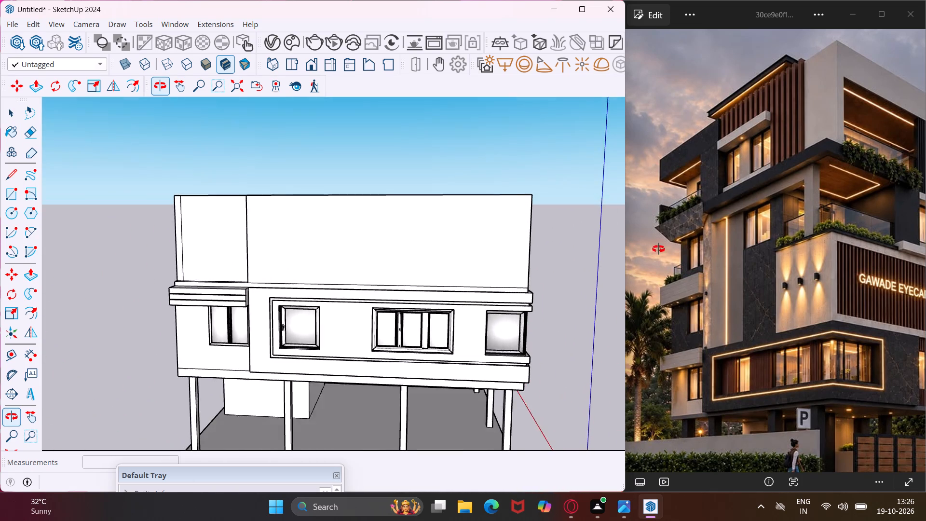
middle_drag(658, 249, 714, 249)
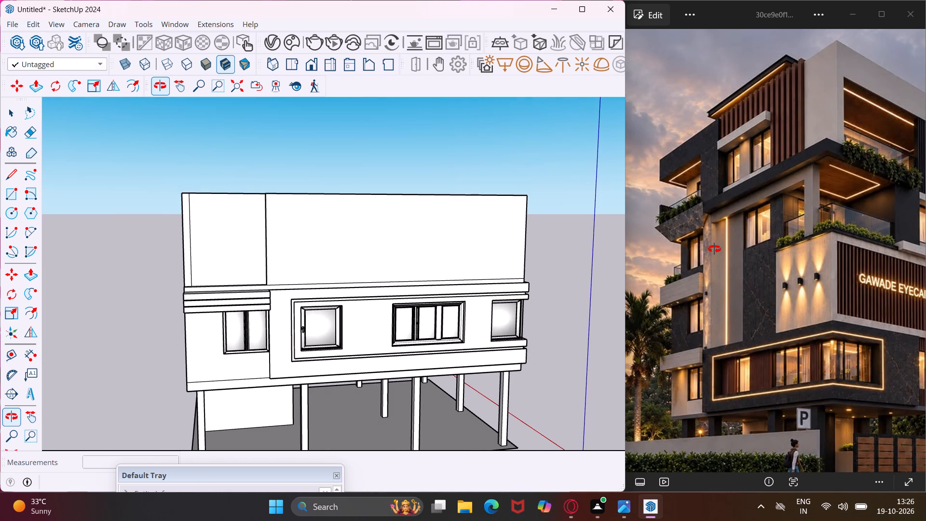
middle_drag(714, 249, 714, 250)
scroll(786, 298, down, 2)
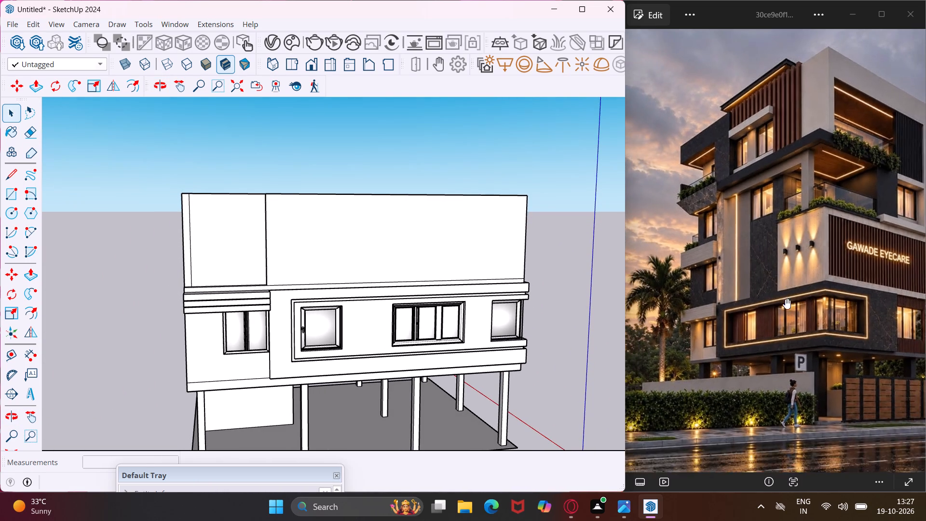
scroll(785, 299, down, 1)
middle_drag(512, 333, 510, 333)
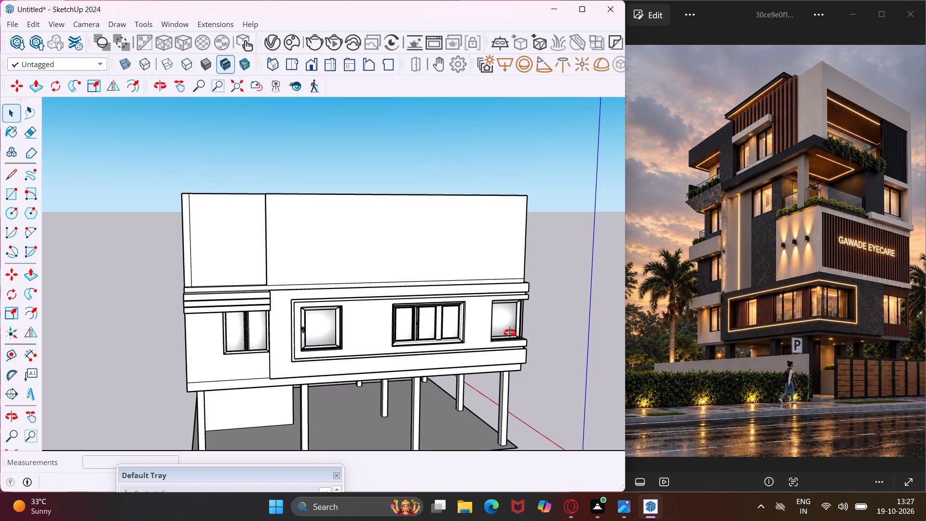
middle_drag(510, 333, 352, 360)
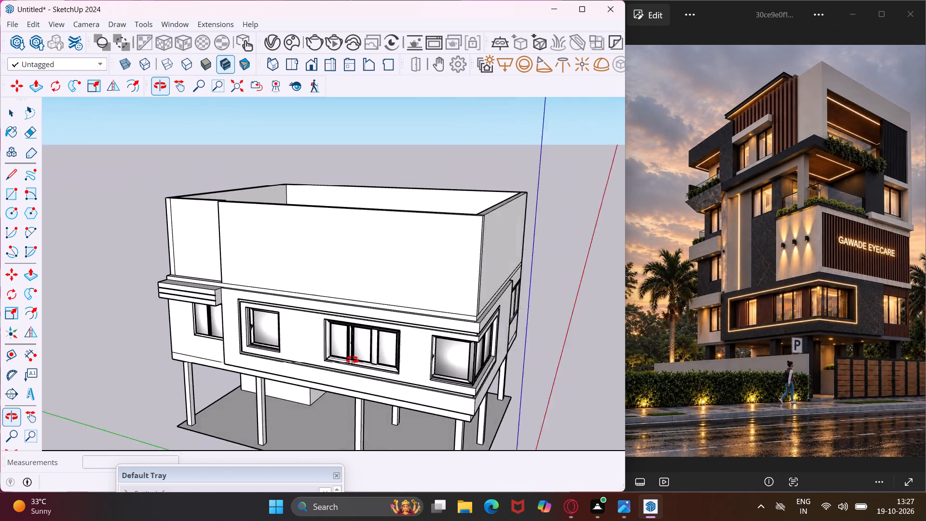
middle_drag(352, 360, 352, 364)
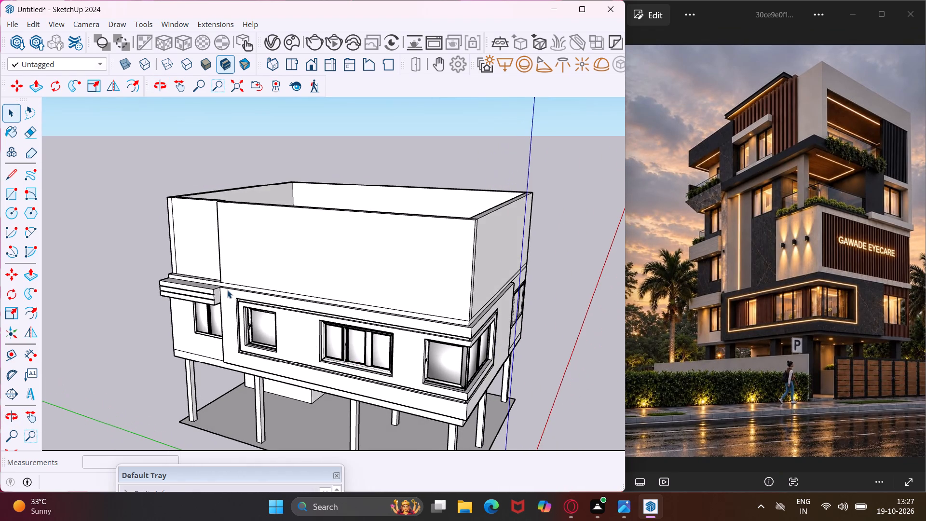
middle_drag(421, 296, 309, 293)
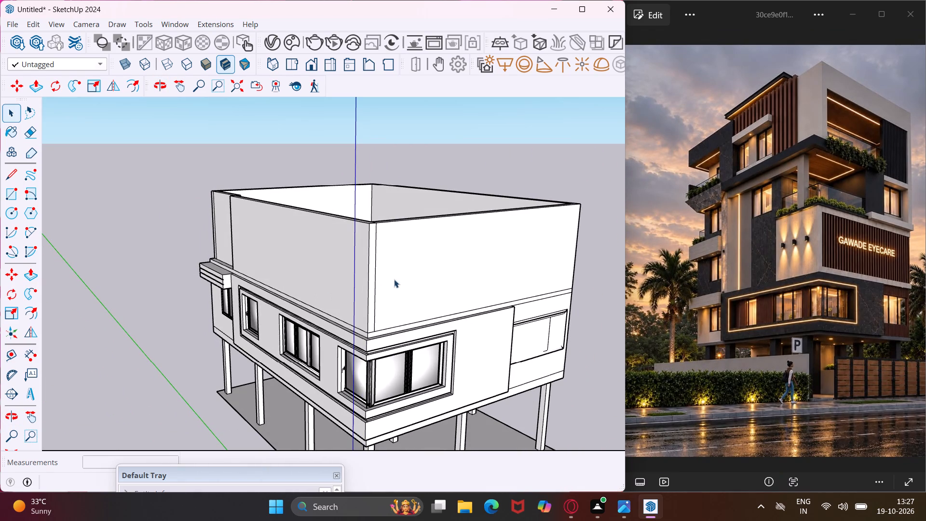
Erase the extra vertical edge beside the corner on the upper storey's side wall.
key(e)
click(377, 257)
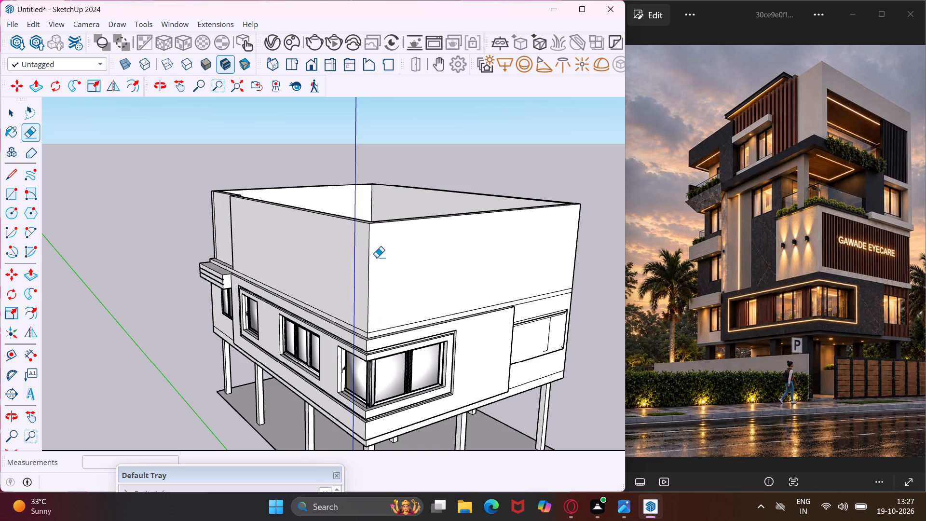
key(Escape)
key(space)
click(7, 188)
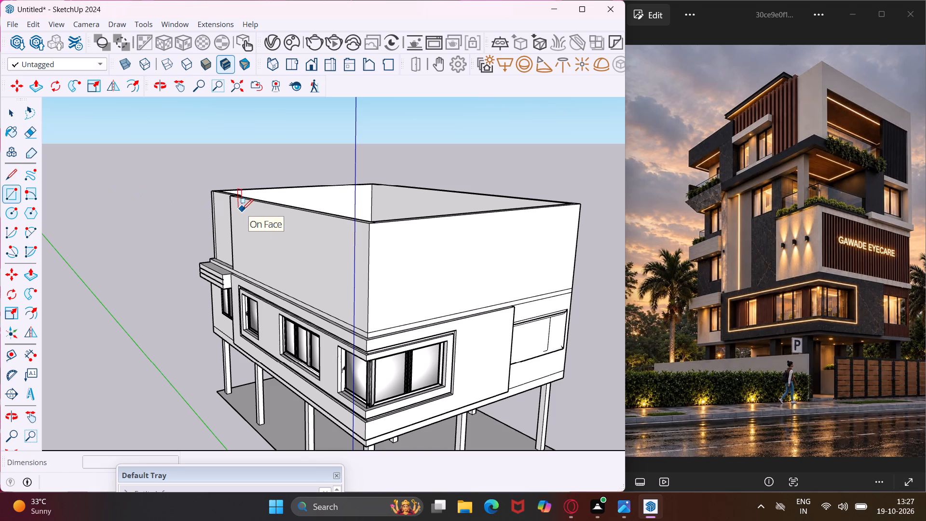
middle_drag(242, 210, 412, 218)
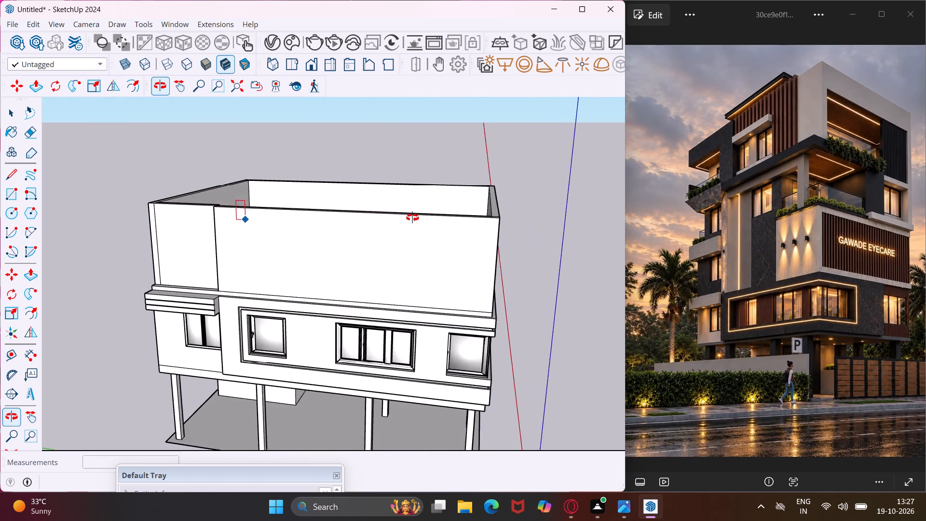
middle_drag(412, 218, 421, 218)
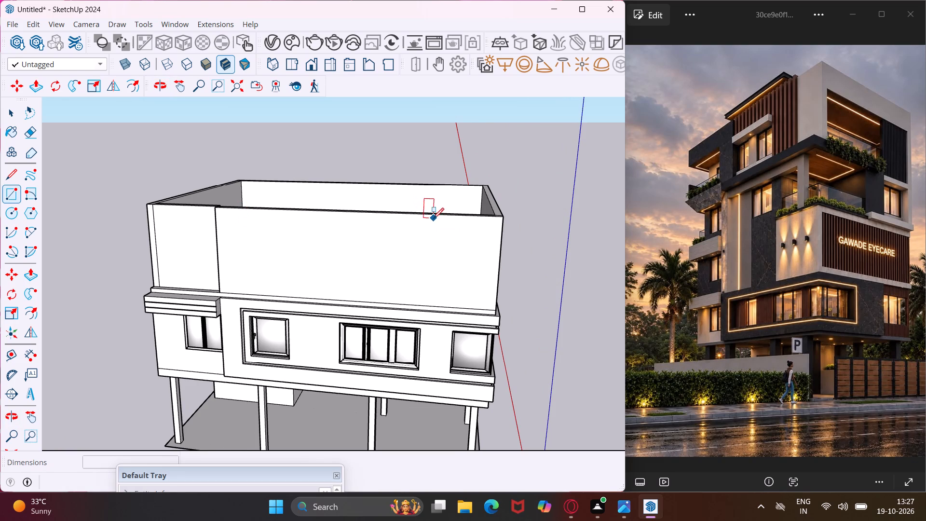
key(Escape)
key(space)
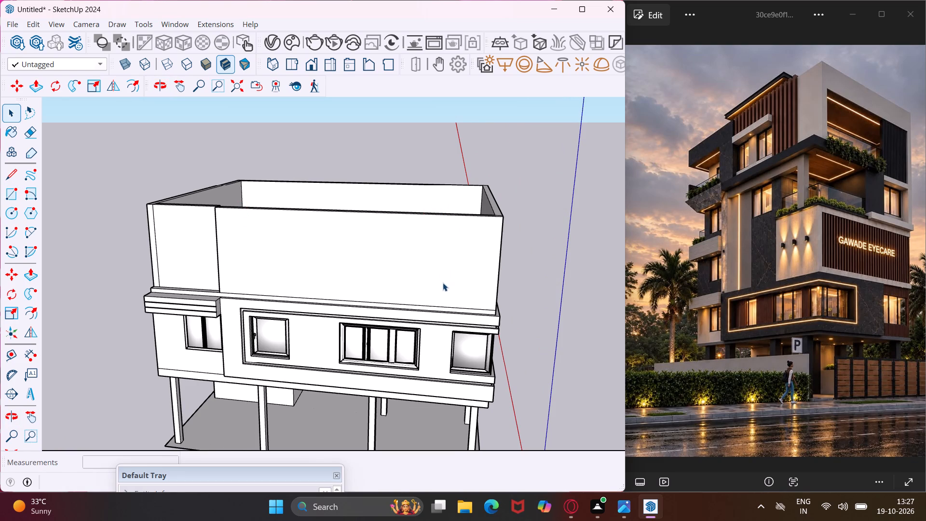
Push/Pull the thin strip at the base of the upper storey's long wall out 5 1/16", flush with the ledge below.
scroll(434, 299, up, 4)
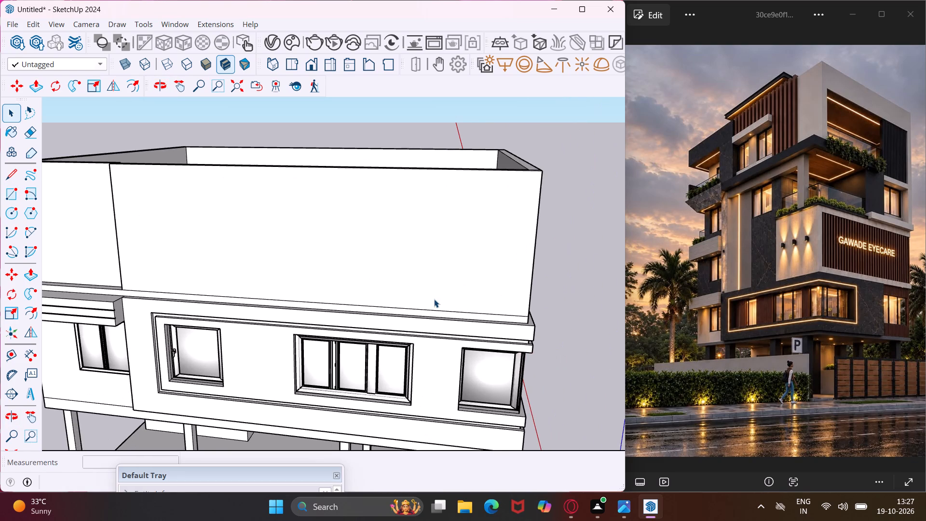
scroll(434, 299, up, 6)
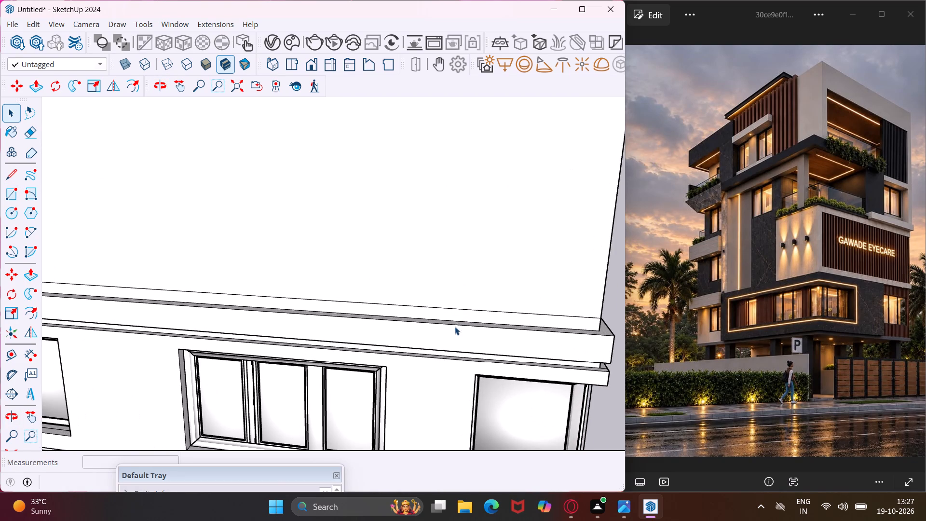
click(458, 319)
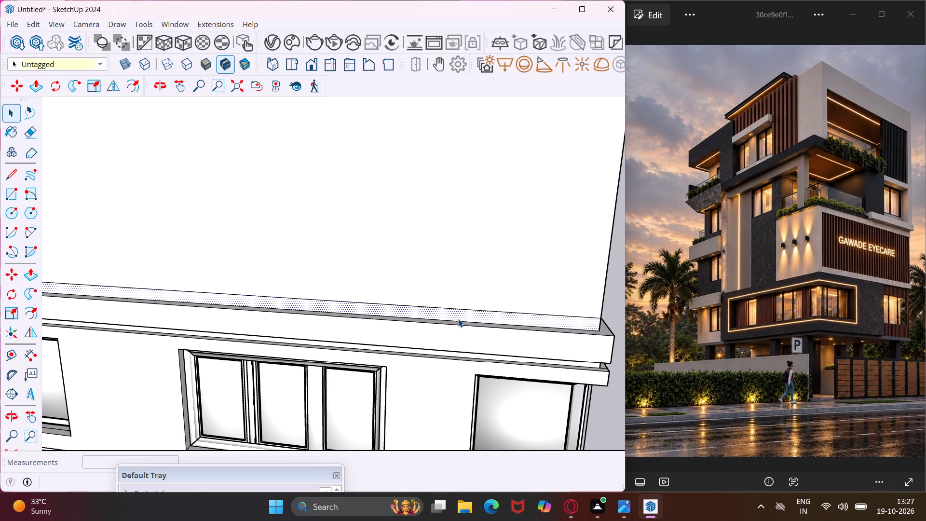
scroll(458, 319, down, 6)
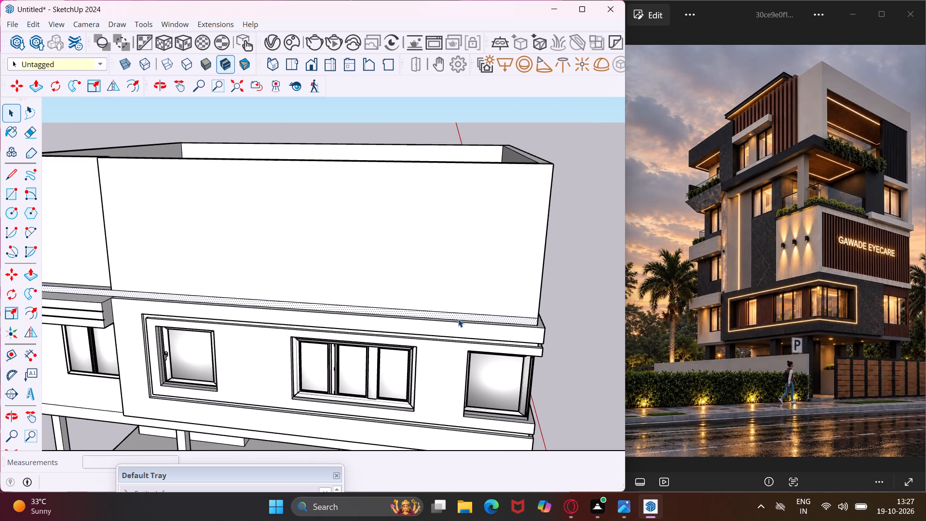
key(p)
click(458, 319)
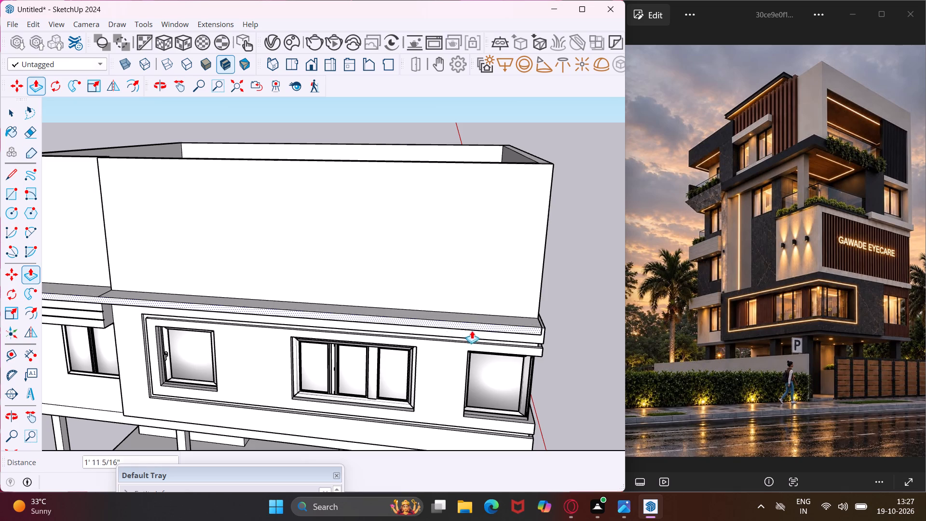
middle_drag(545, 330, 446, 324)
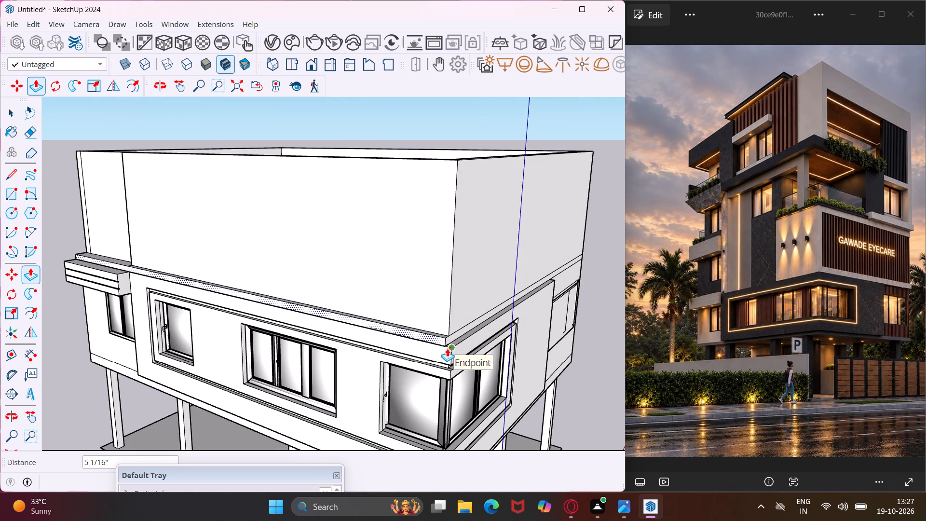
click(447, 348)
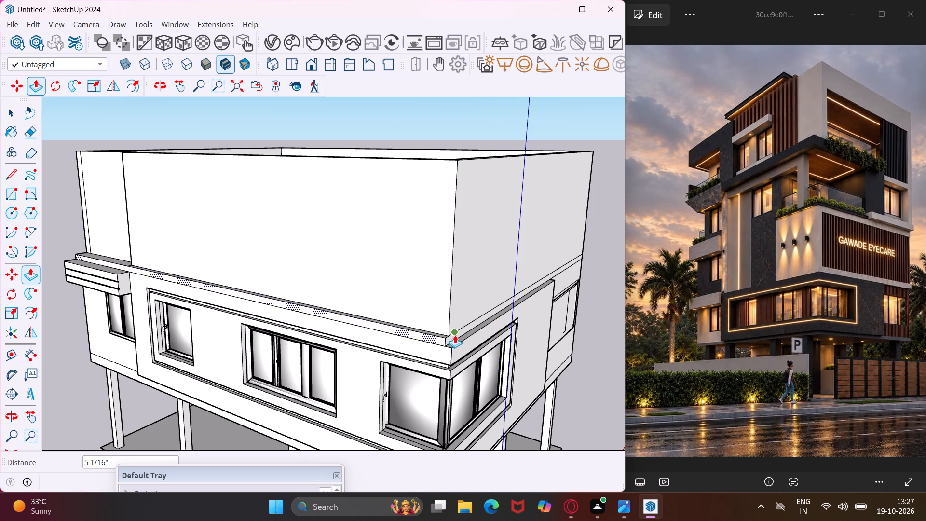
key(Escape)
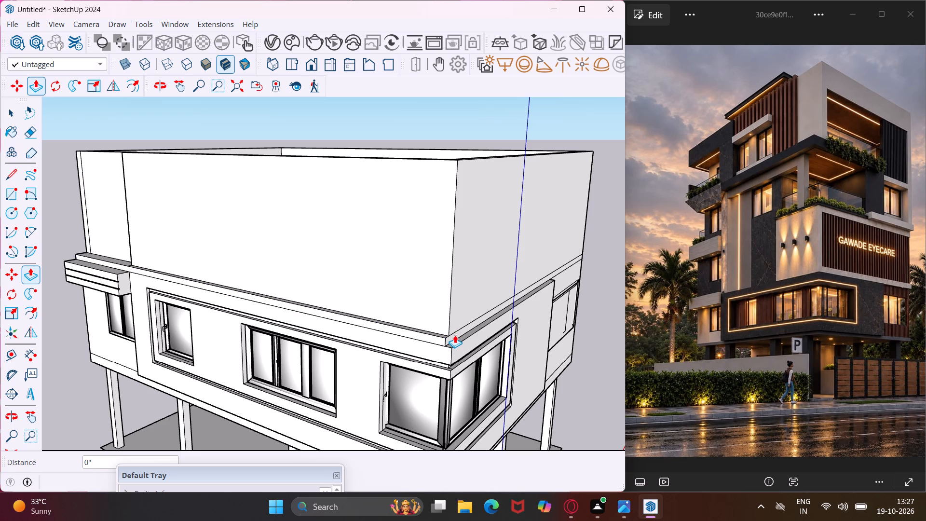
Push/Pull the matching strip at the base of the upper storey's side wall out 5 1/16" to the ledge corner.
scroll(455, 335, up, 3)
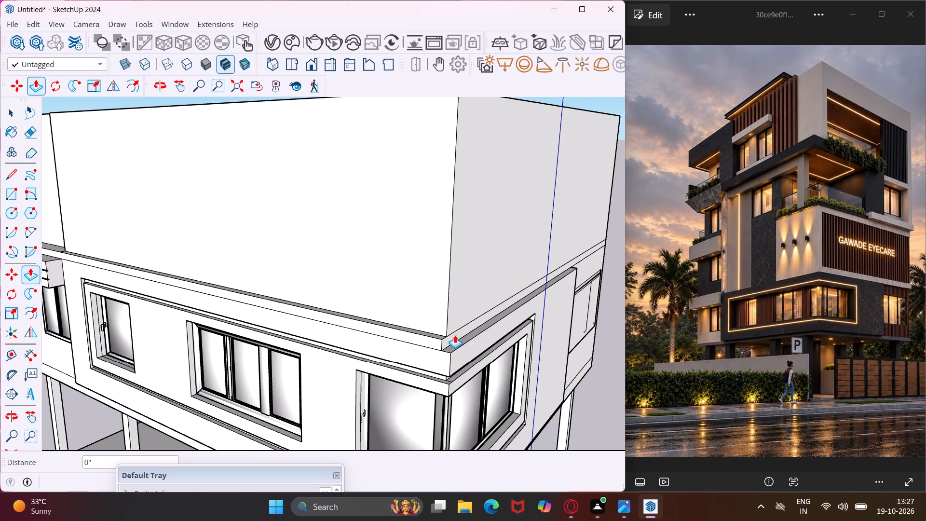
click(455, 336)
click(450, 355)
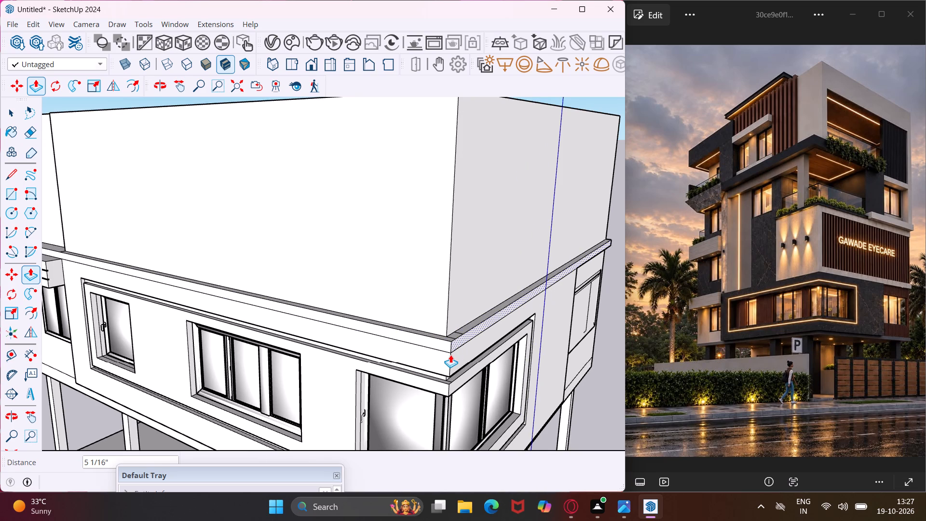
key(Escape)
key(space)
Erase the leftover seam edges on top of the ledge where the two strips meet at the building corner.
middle_drag(434, 329, 430, 376)
scroll(438, 374, up, 9)
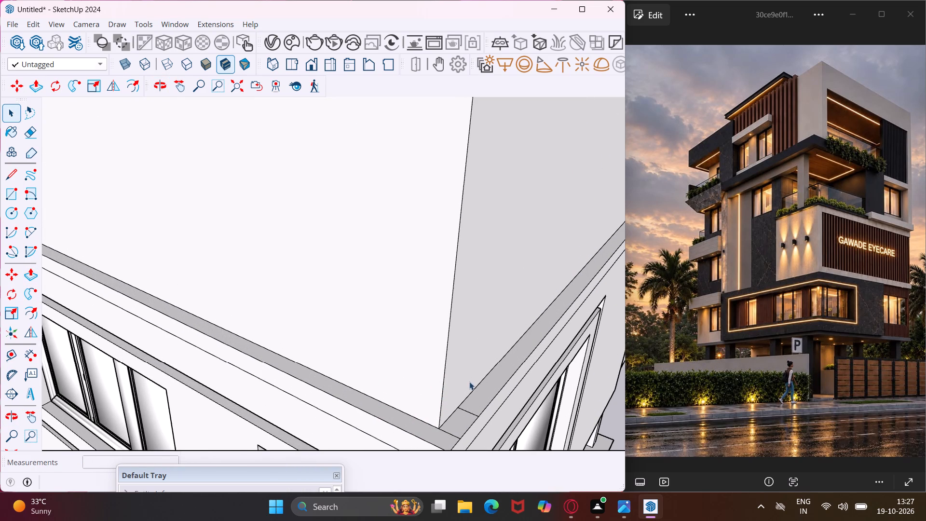
key(e)
click(465, 408)
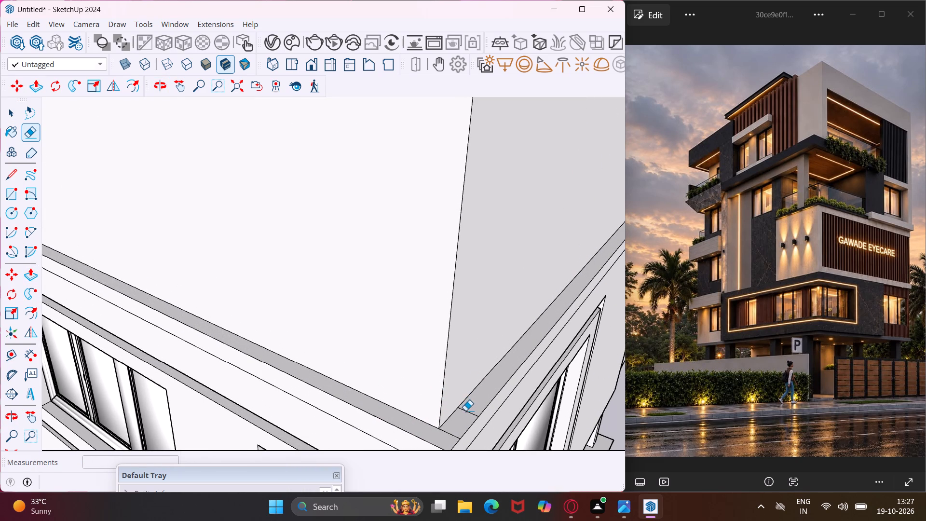
click(465, 411)
click(450, 433)
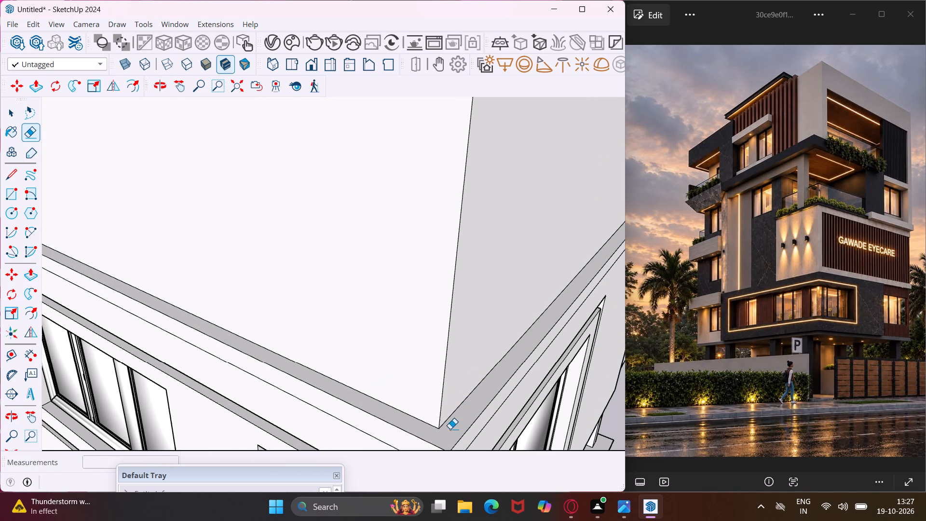
key(Escape)
key(space)
Draw a rectangle about 8' 11" by 10' on the upper storey's long wall, from its top building corner to the ledge.
scroll(421, 381, down, 6)
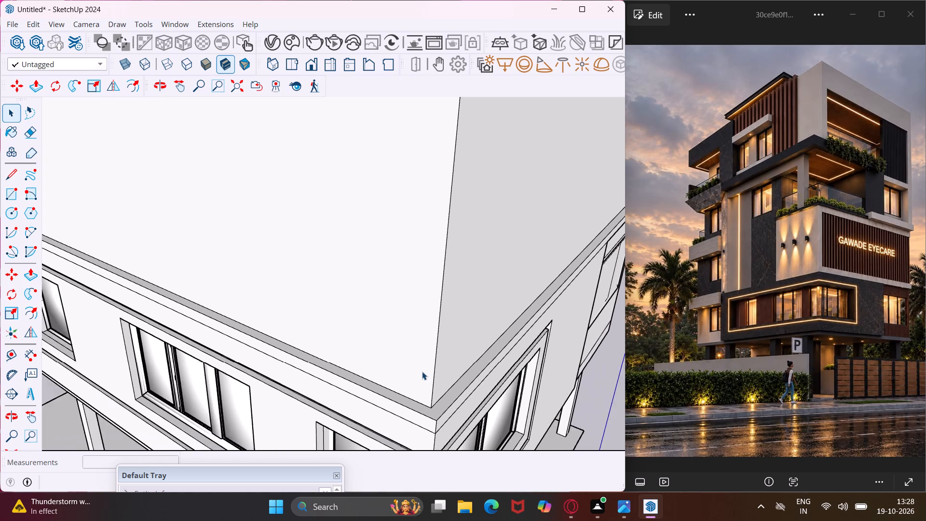
scroll(422, 368, down, 11)
middle_drag(304, 328, 353, 310)
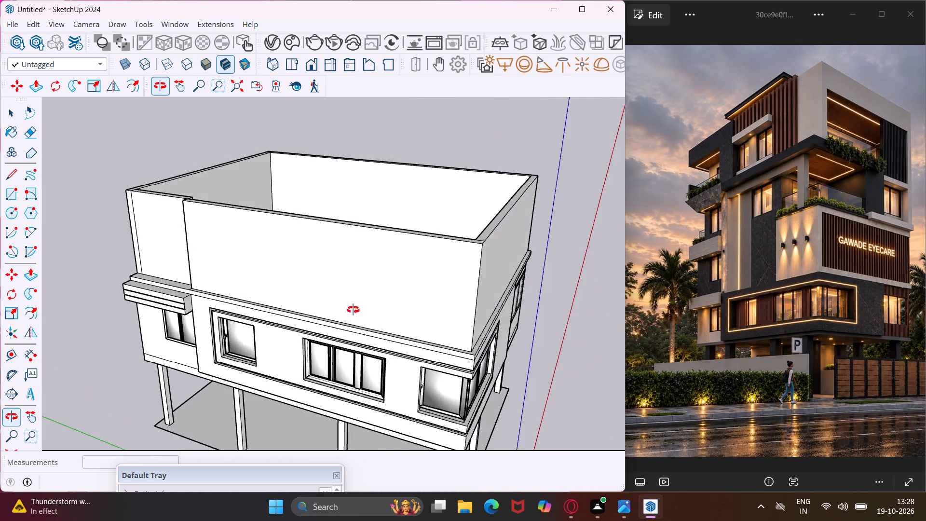
middle_drag(353, 310, 384, 271)
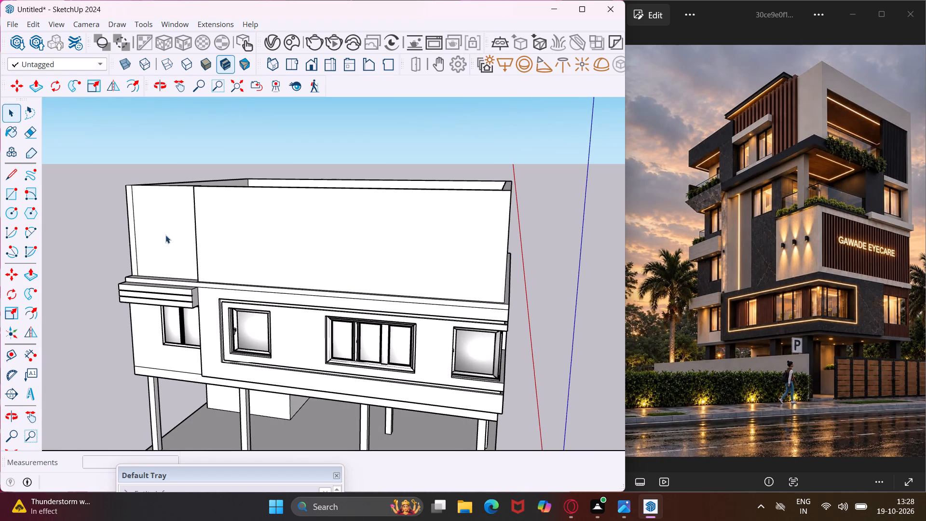
click(7, 196)
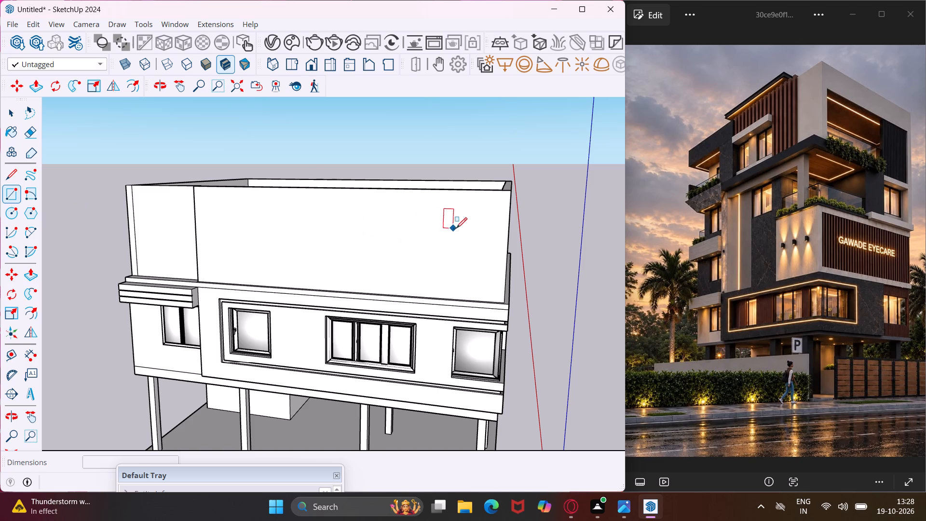
scroll(506, 202, up, 4)
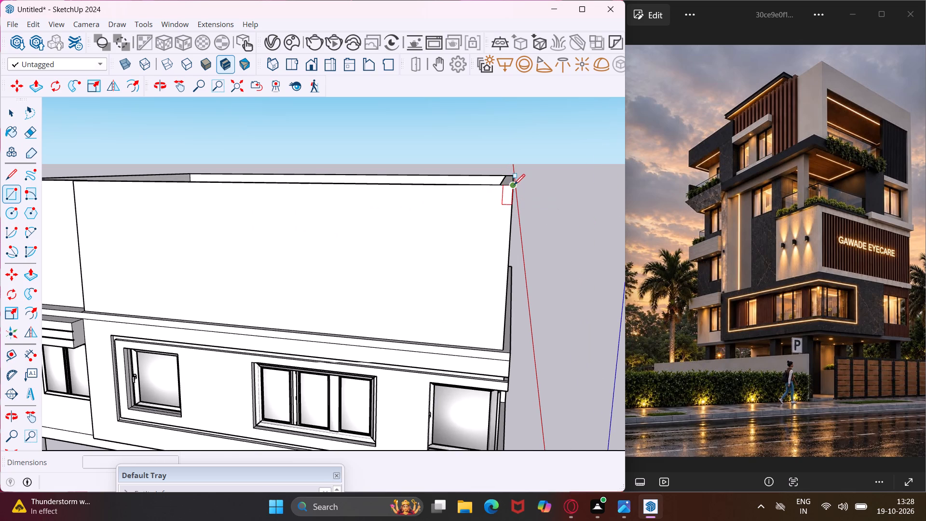
click(514, 185)
scroll(383, 290, down, 3)
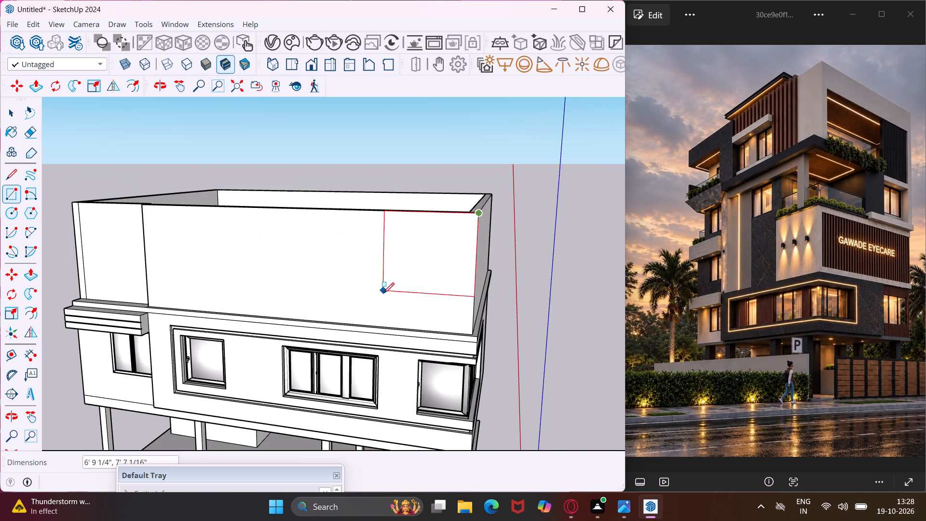
middle_drag(380, 310, 390, 329)
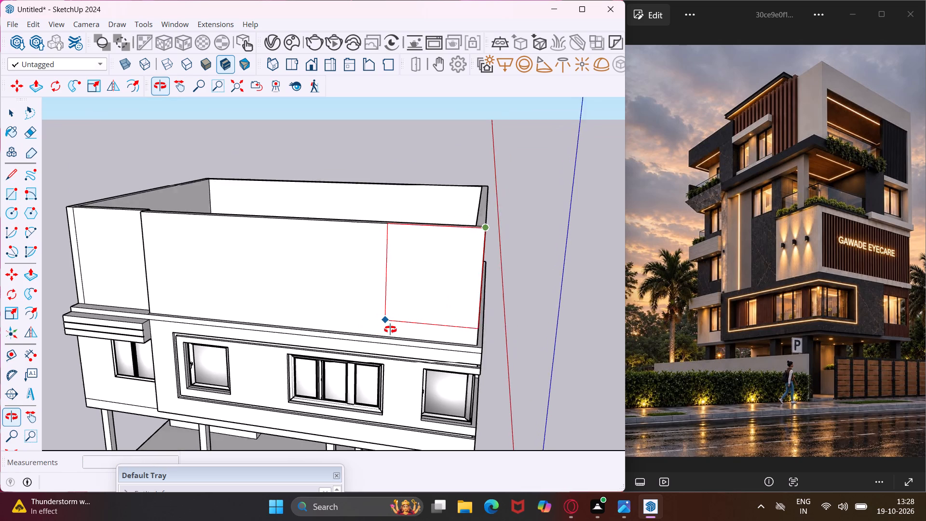
middle_drag(390, 329, 395, 336)
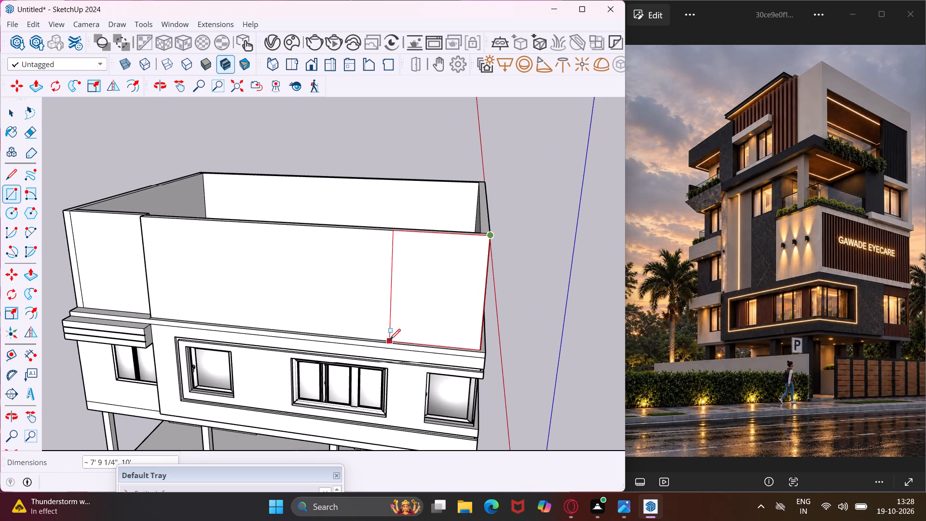
scroll(382, 338, up, 8)
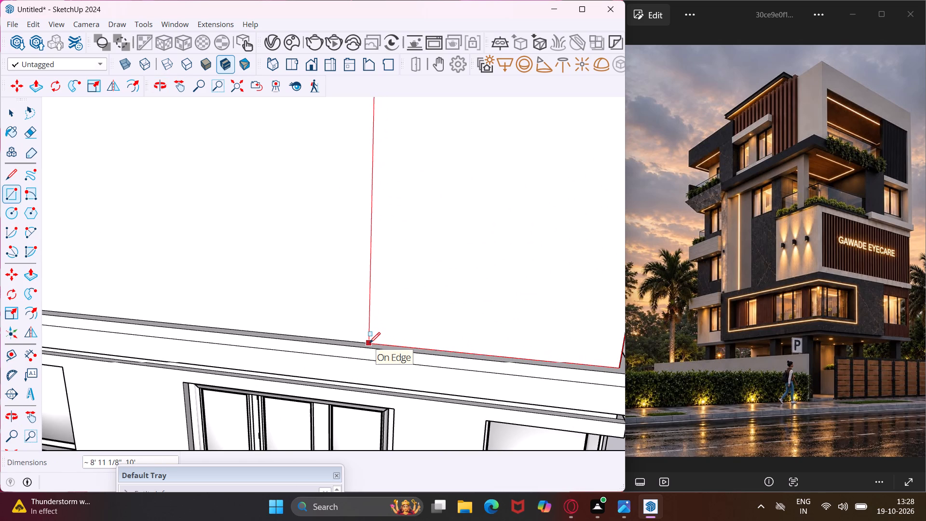
click(369, 343)
Draw a 30' by 10' rectangle over the whole upper-storey side wall, corner to opposite corner above the ledge.
scroll(329, 322, down, 6)
middle_drag(479, 283, 441, 282)
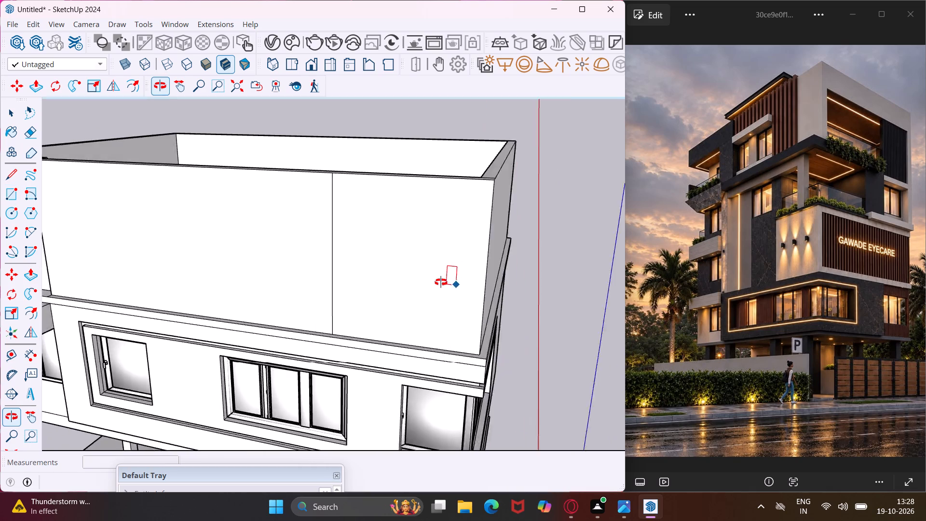
middle_drag(441, 282, 283, 285)
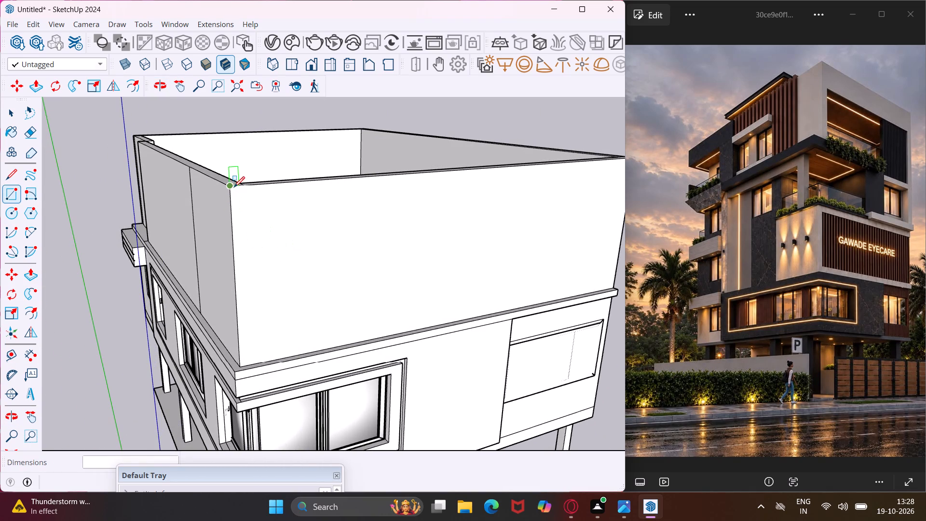
click(231, 186)
middle_drag(309, 246, 244, 252)
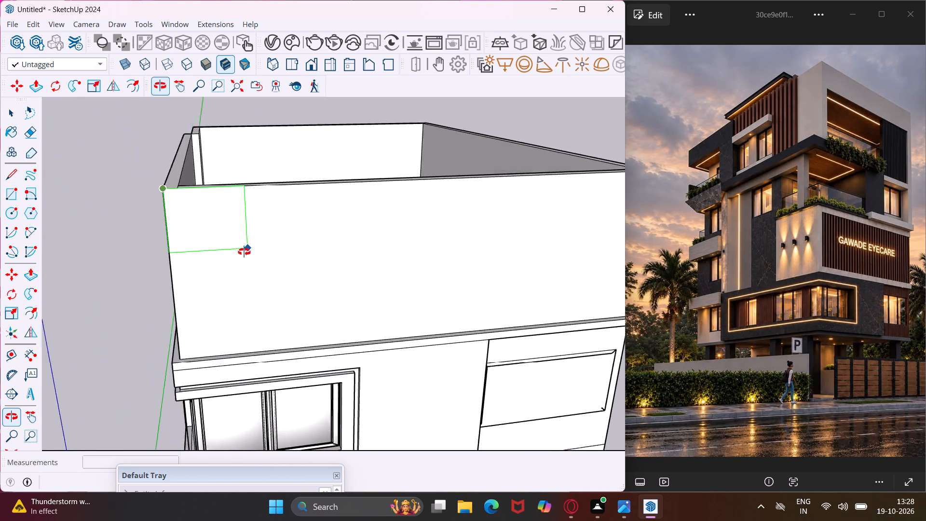
middle_drag(244, 252, 240, 252)
scroll(240, 252, down, 4)
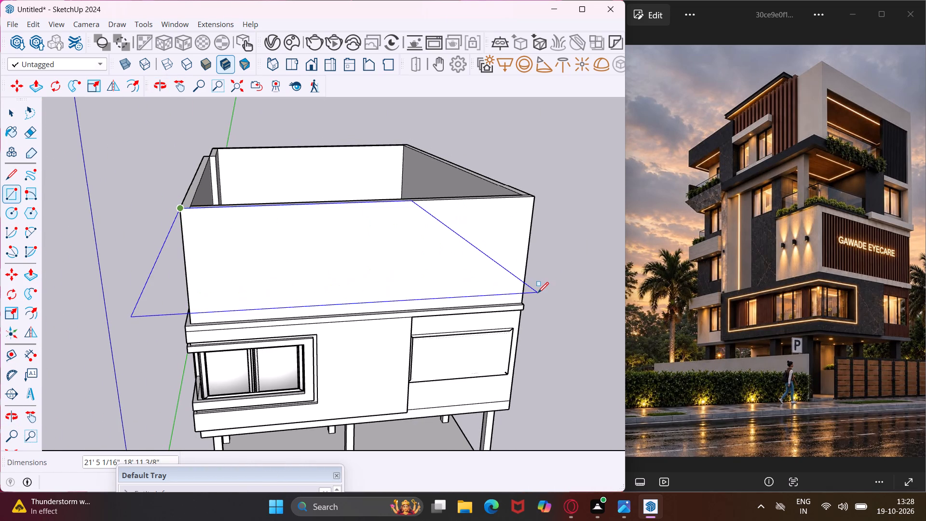
scroll(521, 301, up, 8)
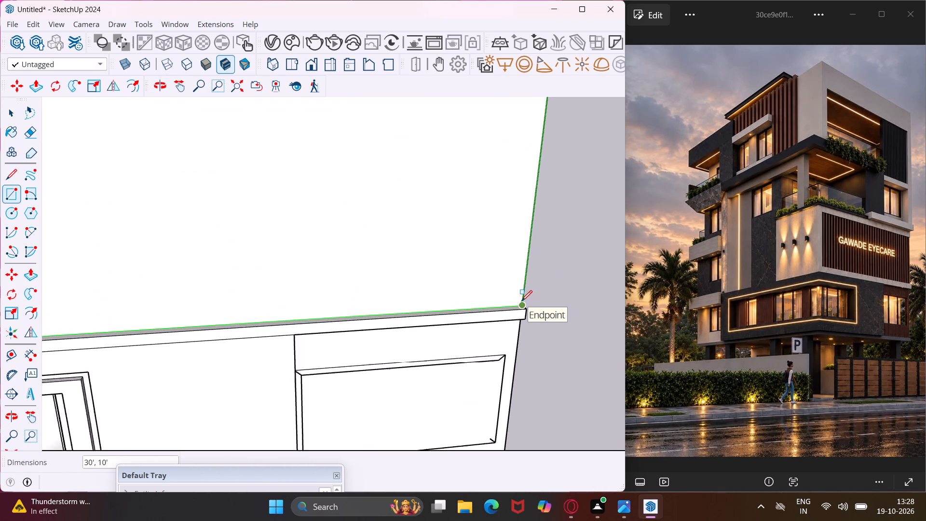
click(522, 304)
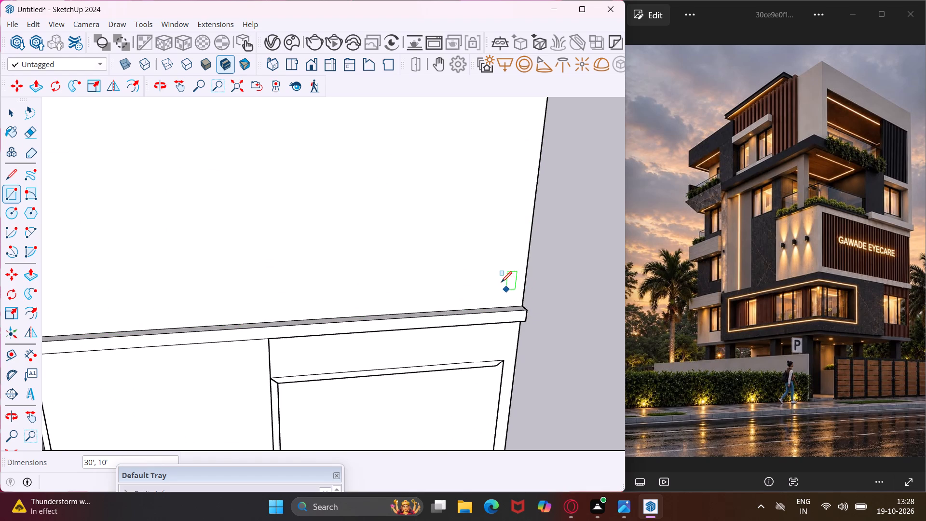
scroll(501, 278, down, 12)
key(Escape)
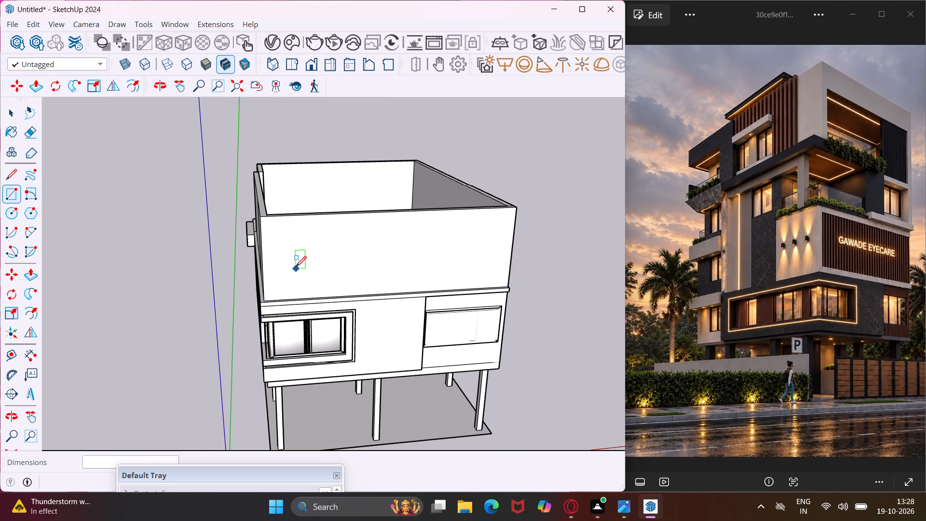
Offset the outline of the upper storey's side wall face inward by about 1' 13/16".
key(space)
click(287, 247)
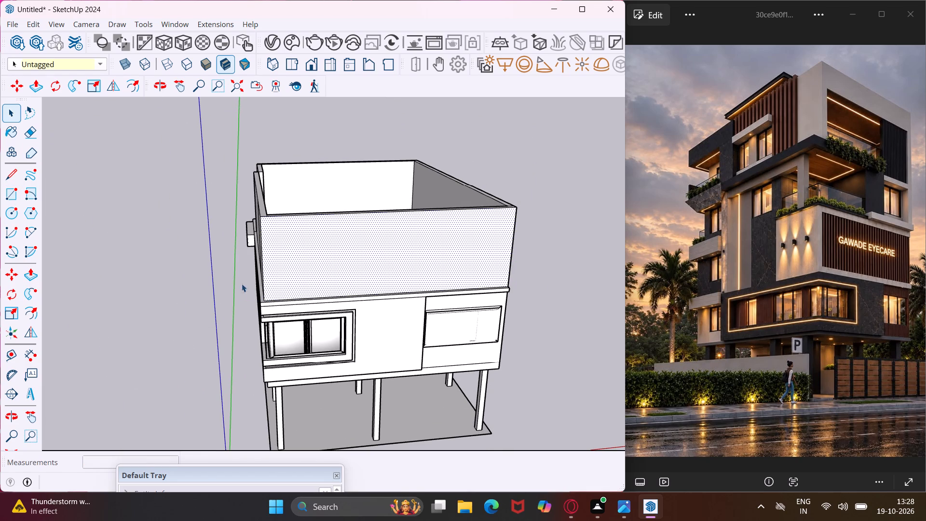
click(22, 311)
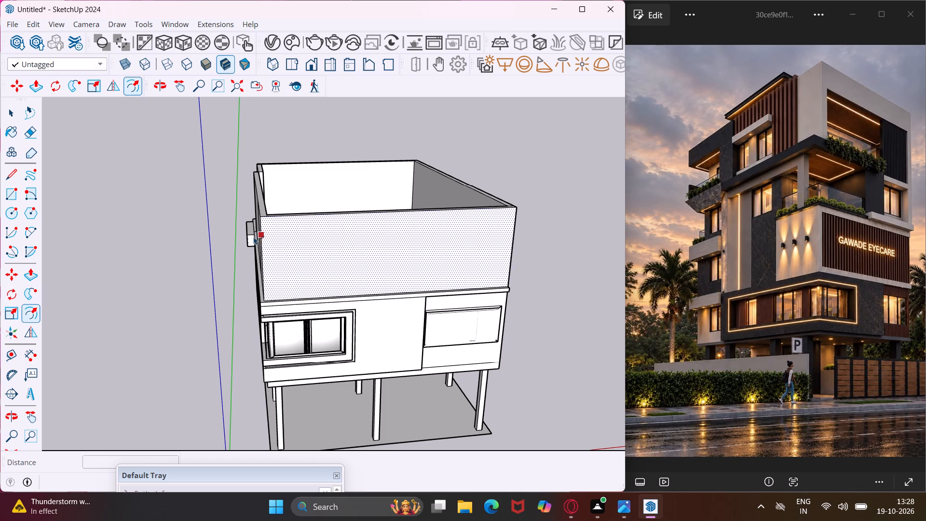
scroll(255, 236, up, 8)
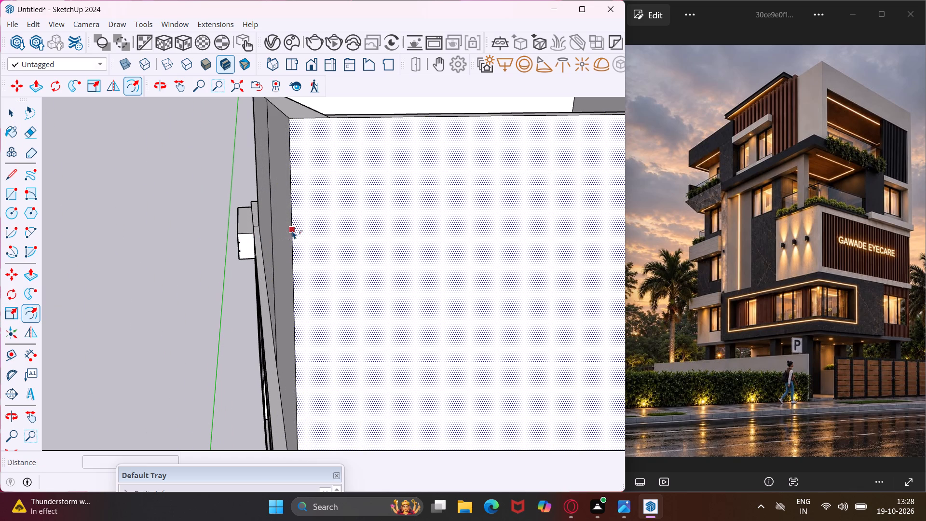
click(294, 231)
scroll(305, 231, down, 3)
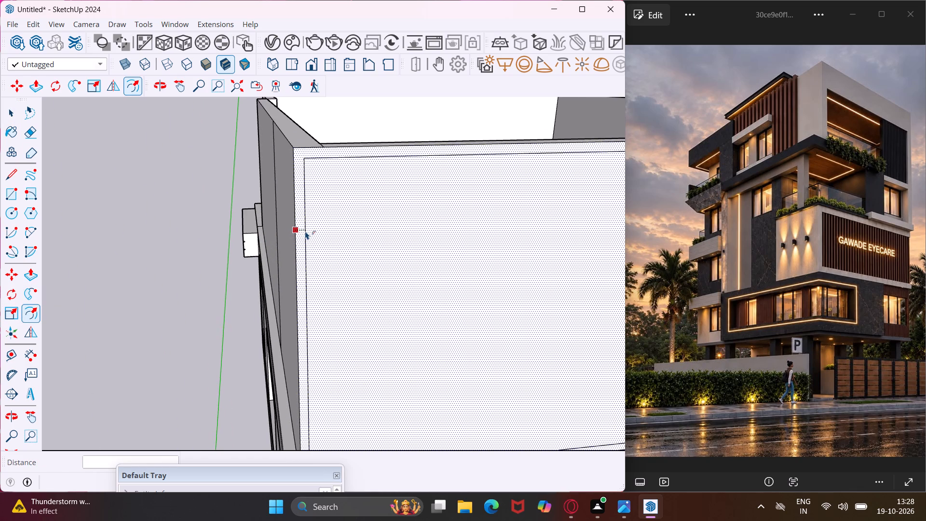
scroll(305, 231, down, 1)
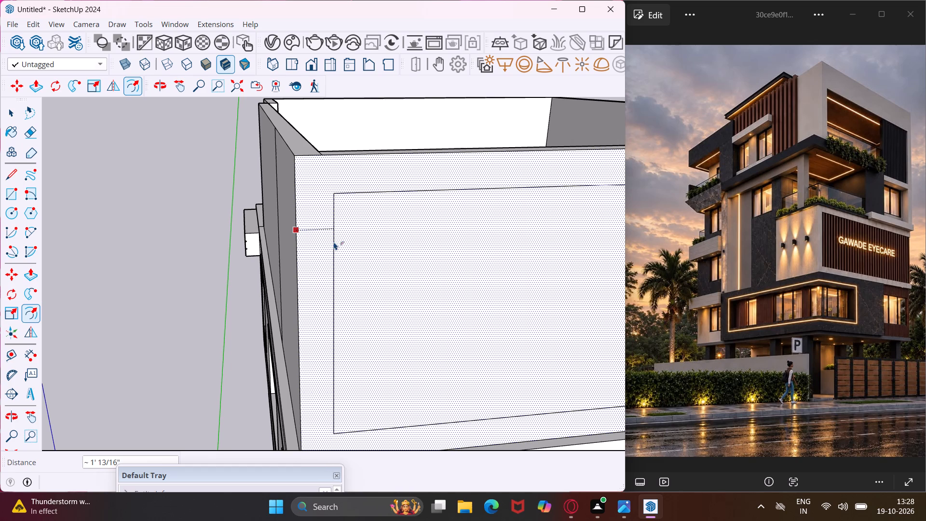
click(334, 242)
scroll(357, 245, down, 1)
middle_drag(357, 245, 226, 247)
scroll(226, 247, up, 1)
scroll(223, 244, down, 12)
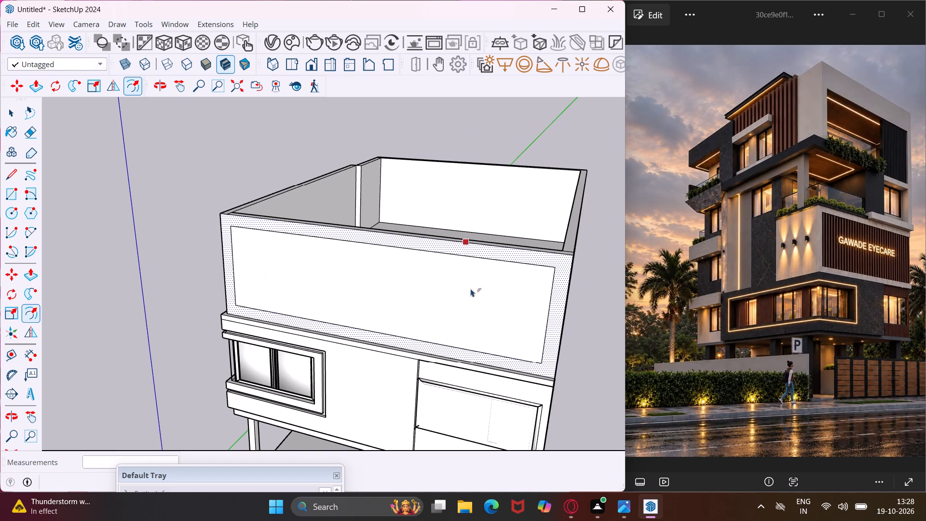
key(Escape)
key(space)
Move the offset outline's vertical edge farthest from the long-wall corner out about 1' 13/16" to the side wall's end.
scroll(545, 320, up, 2)
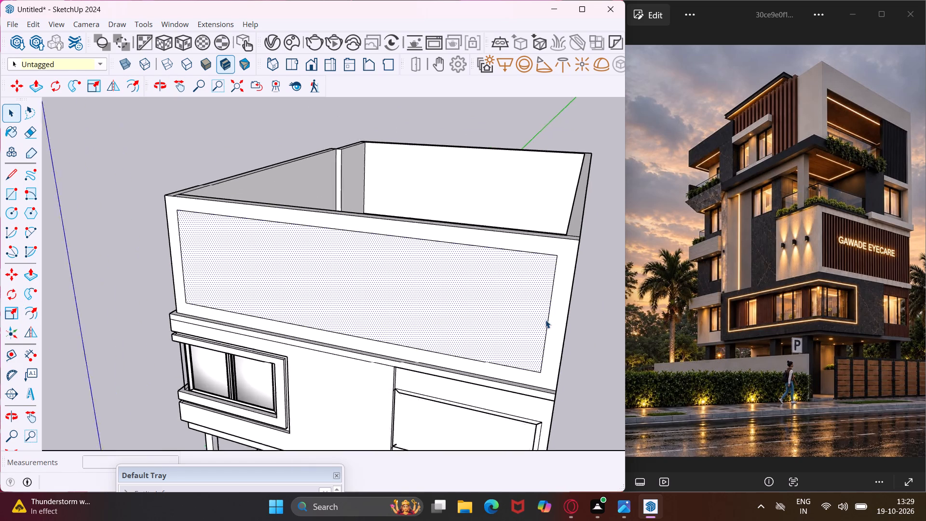
scroll(545, 320, up, 2)
click(549, 320)
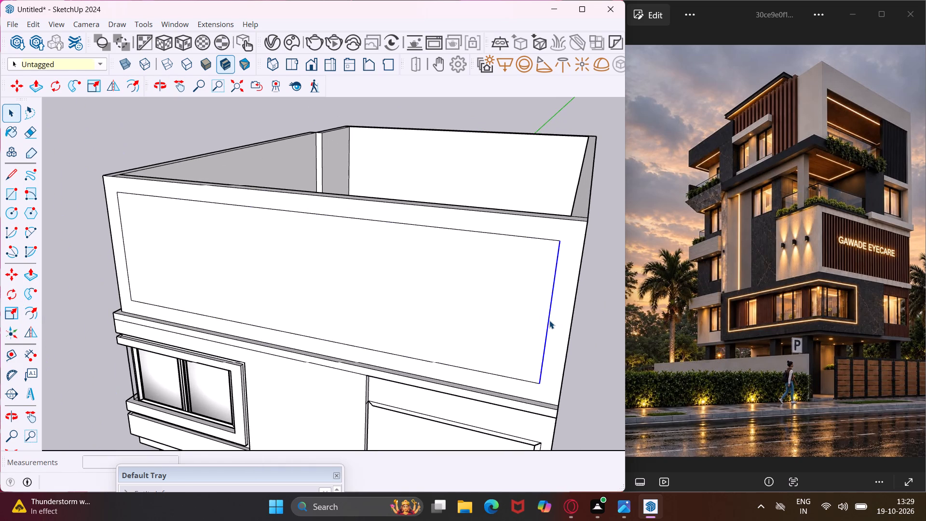
key(m)
click(559, 242)
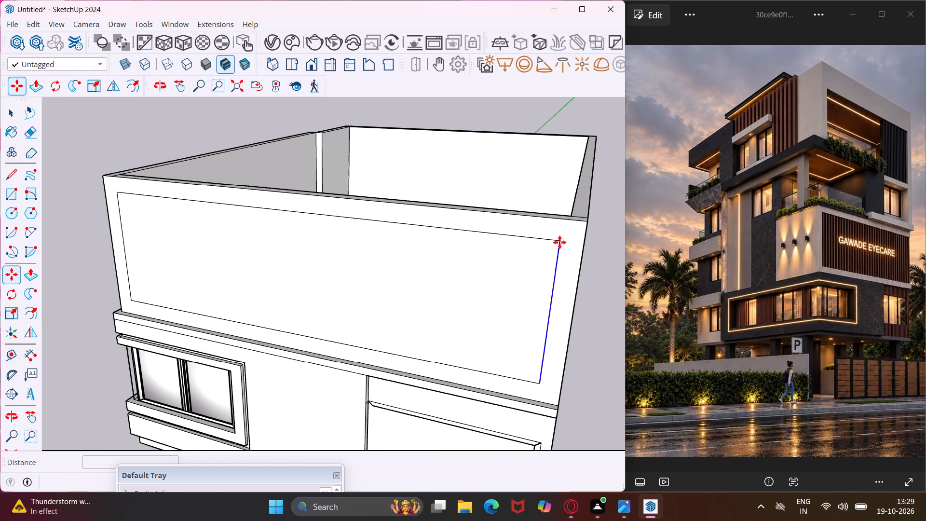
click(581, 243)
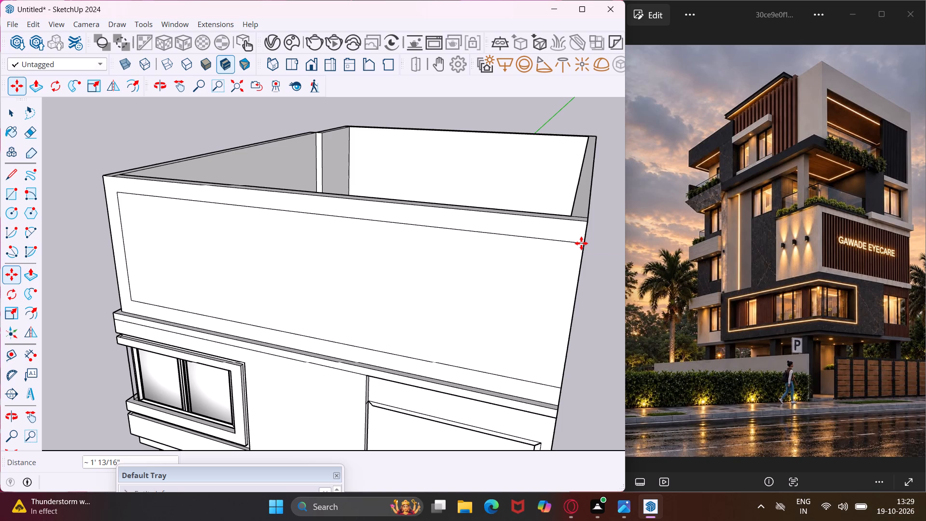
key(Escape)
key(space)
Draw a vertical strip about 6 15/16" by 7' 10 3/8" inside the side wall's inset panel, a strip's width from the long-wall corner end.
scroll(476, 260, down, 5)
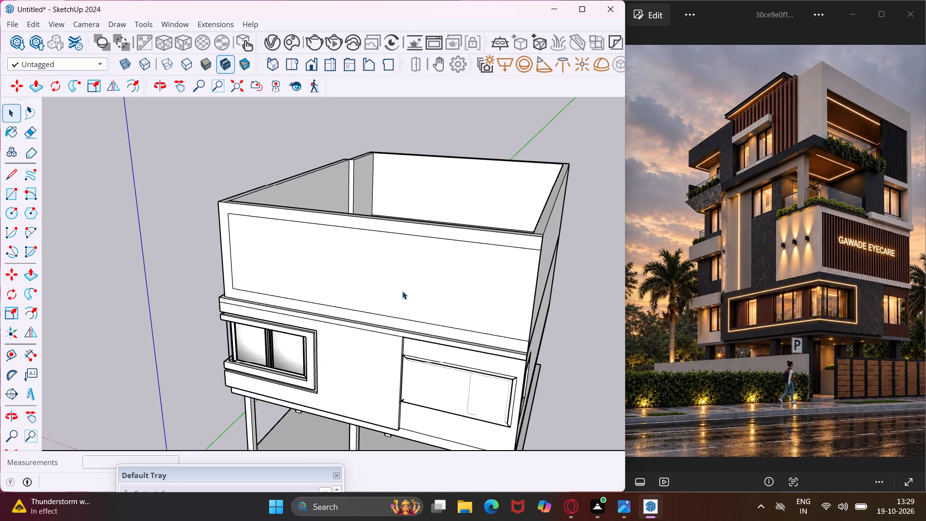
middle_drag(401, 288, 503, 266)
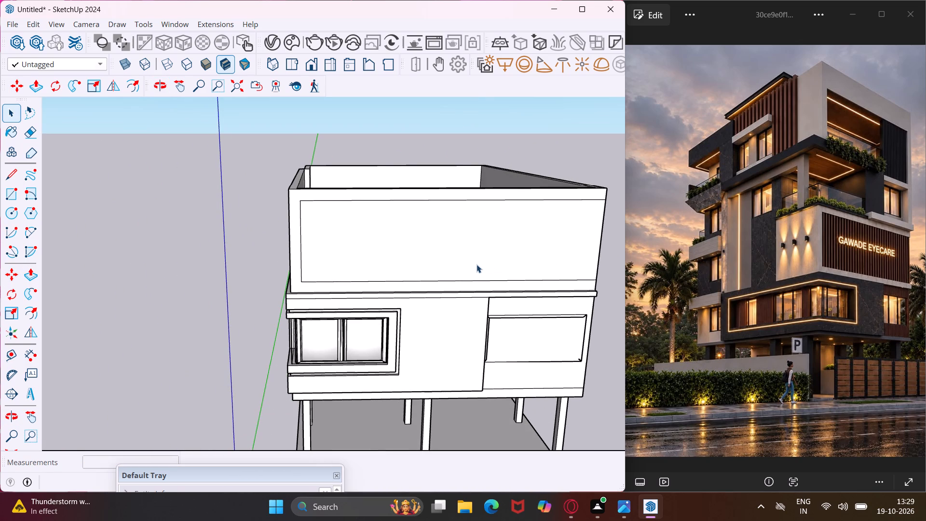
scroll(477, 264, up, 3)
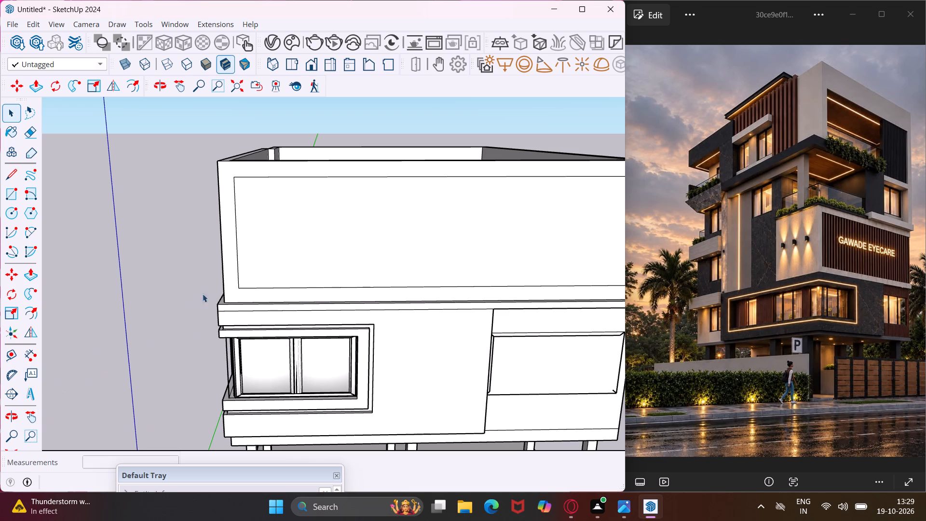
click(290, 252)
click(273, 235)
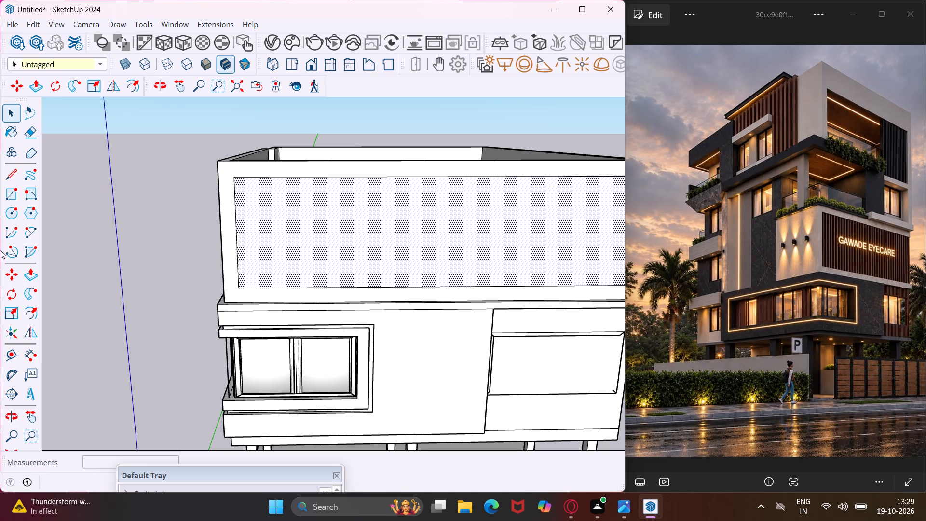
click(15, 190)
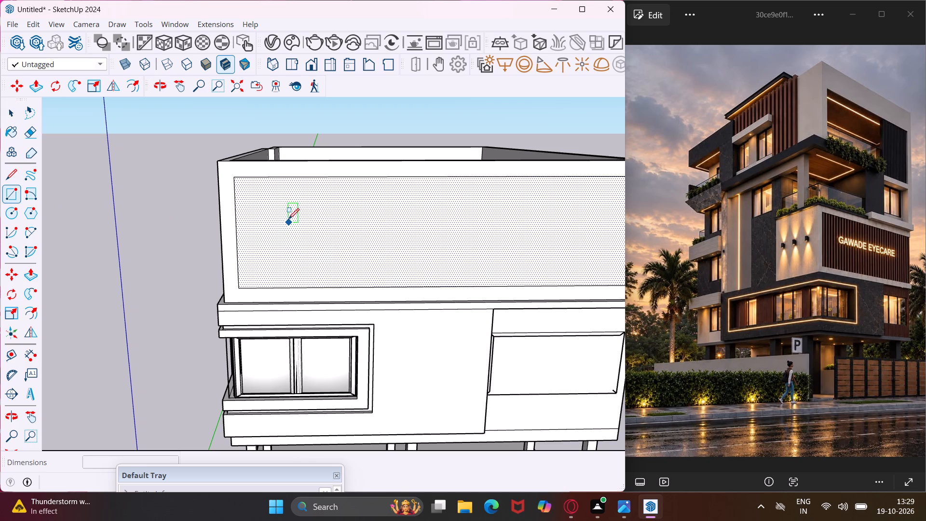
scroll(242, 182, up, 4)
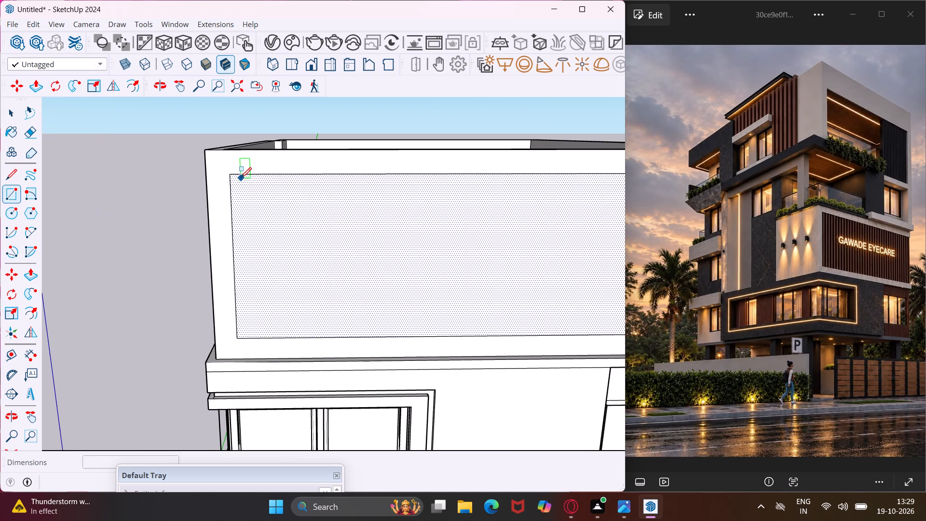
click(239, 177)
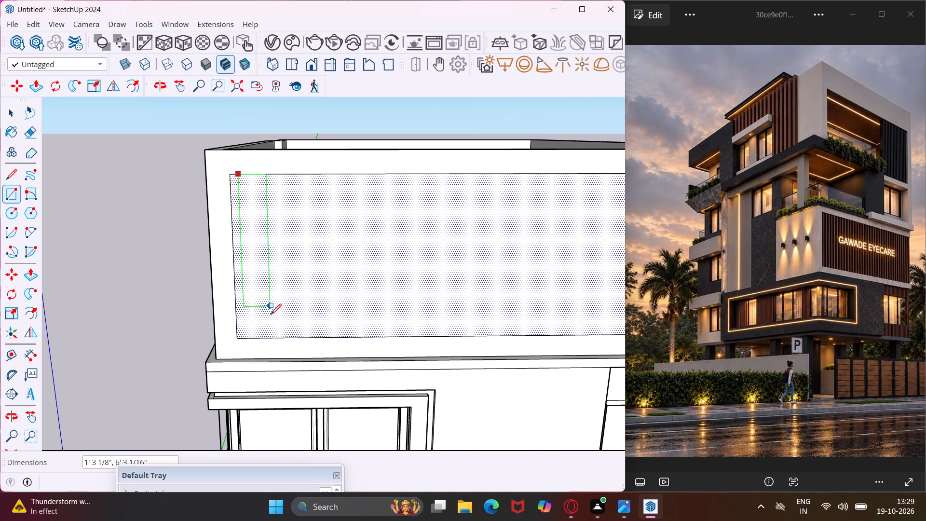
scroll(266, 332, down, 1)
key(Escape)
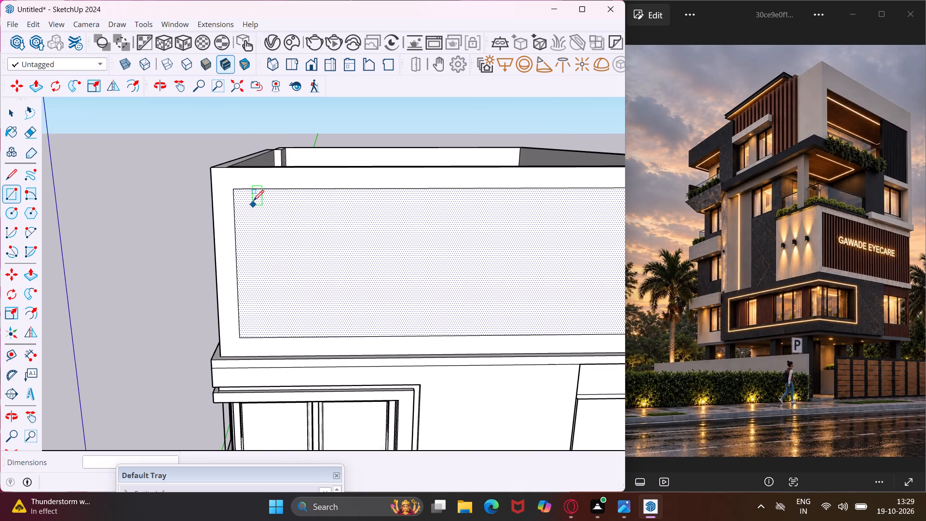
scroll(247, 193, up, 2)
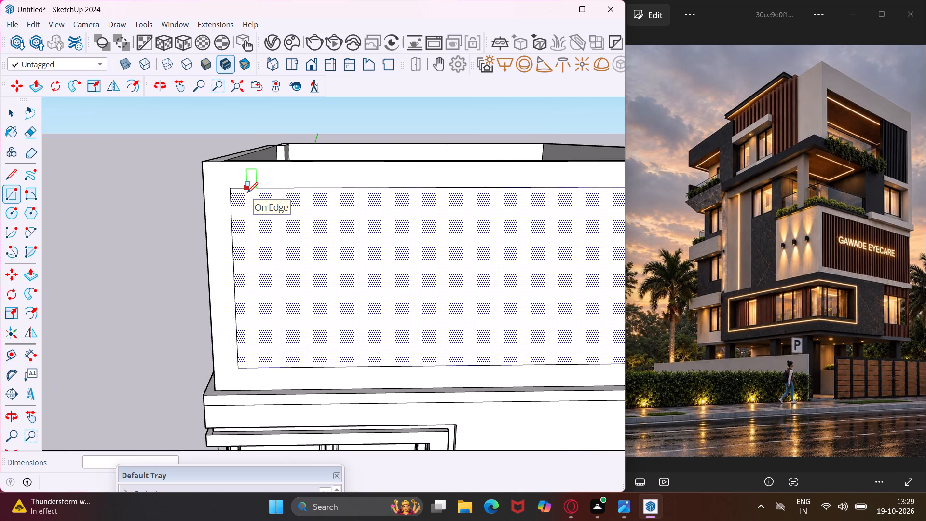
click(245, 190)
scroll(278, 337, down, 2)
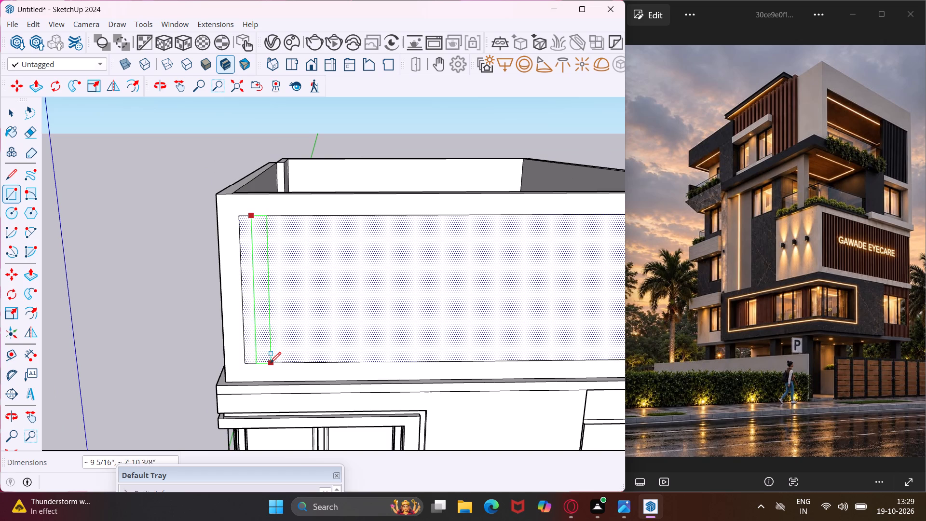
scroll(270, 363, up, 6)
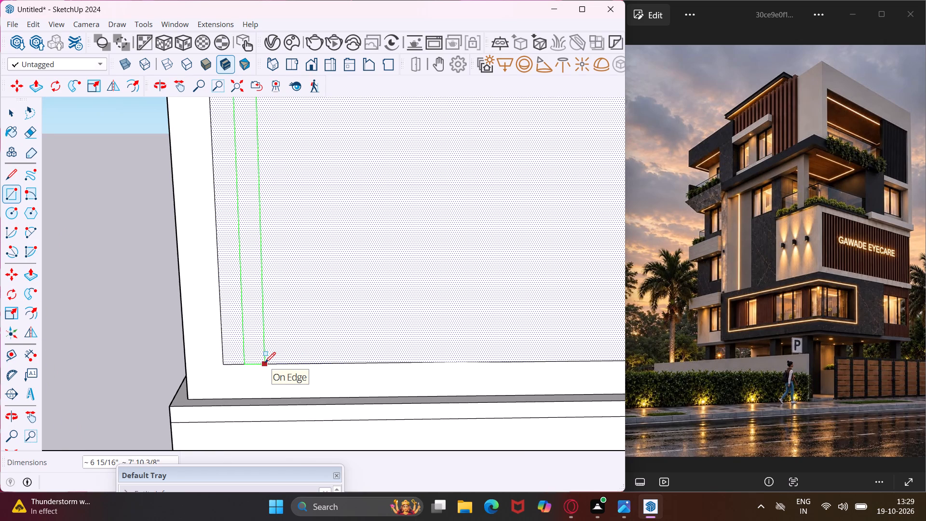
click(265, 363)
key(Escape)
key(space)
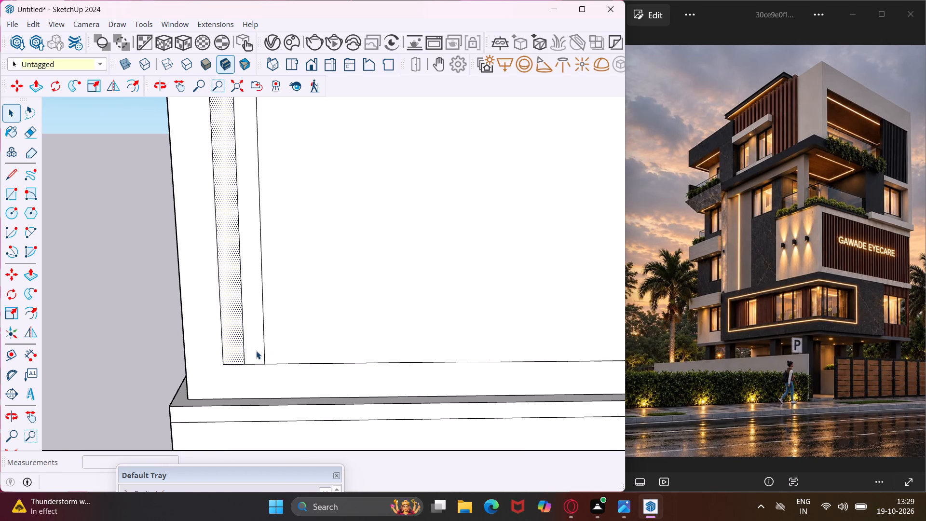
Copy the strip about 1' 1 1/8" along the side wall's panel and repeat the copy 20 times.
click(256, 351)
key(m)
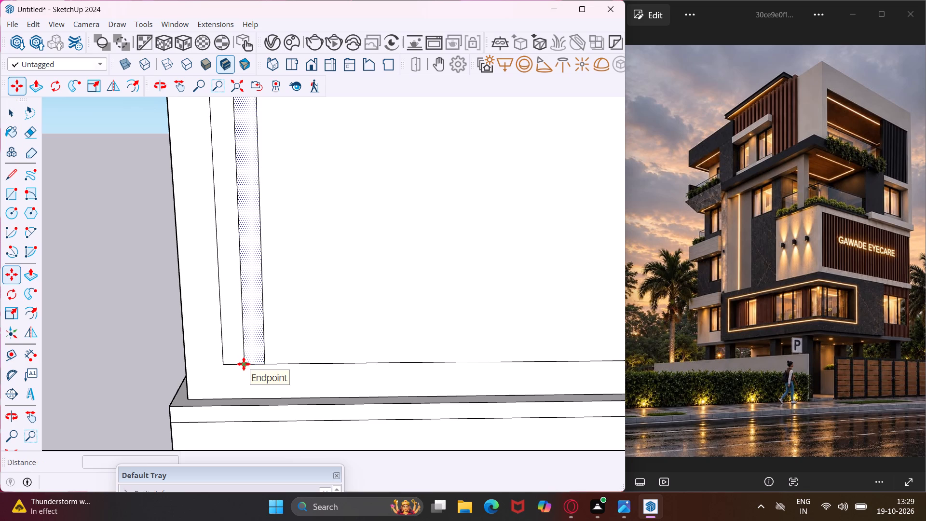
click(244, 364)
scroll(257, 363, down, 3)
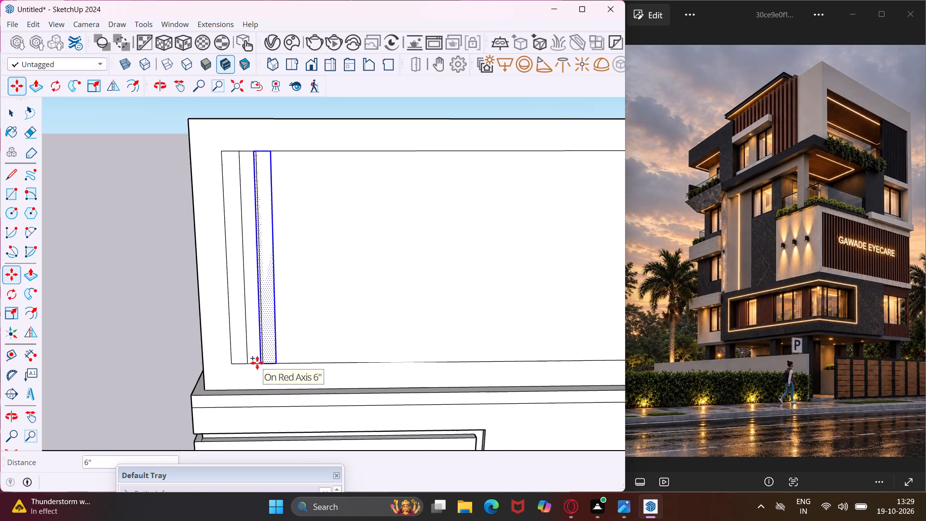
scroll(257, 363, down, 8)
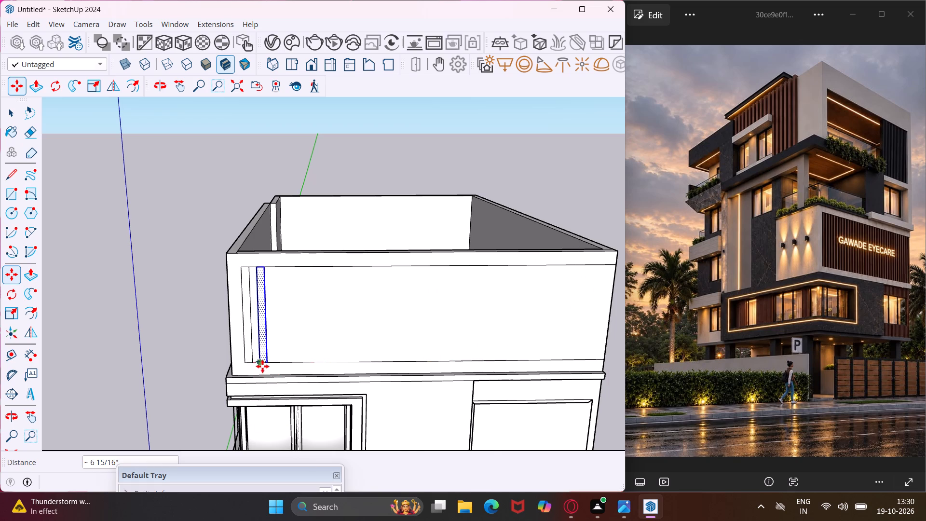
scroll(262, 366, up, 5)
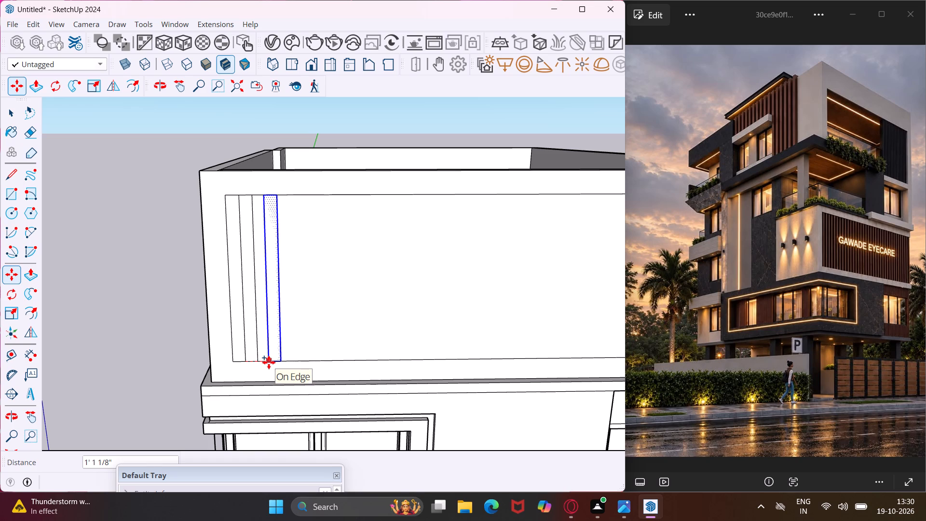
click(269, 362)
key(asterisk)
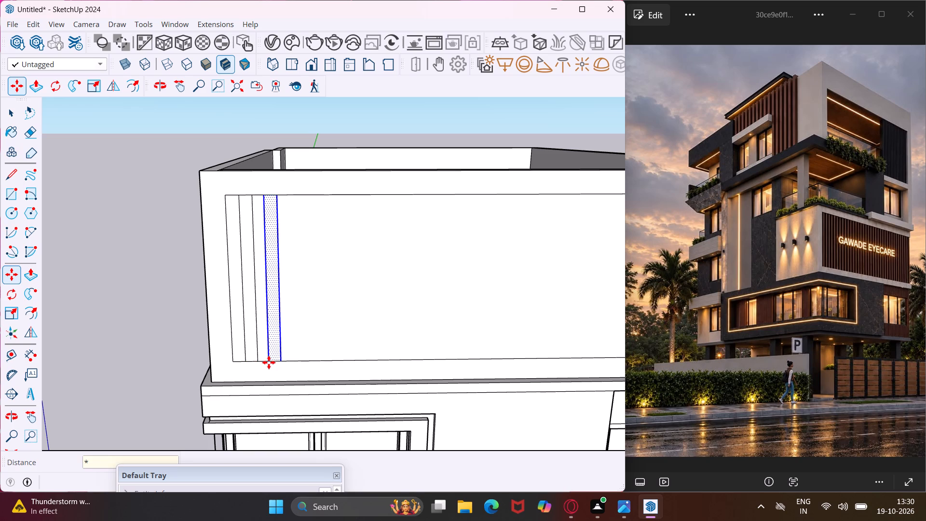
text(20)
key(Return)
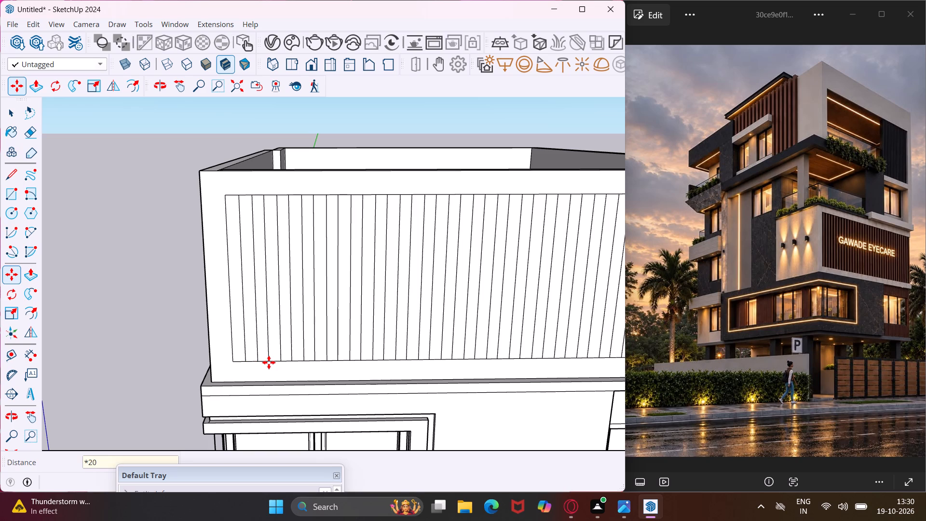
scroll(153, 403, down, 5)
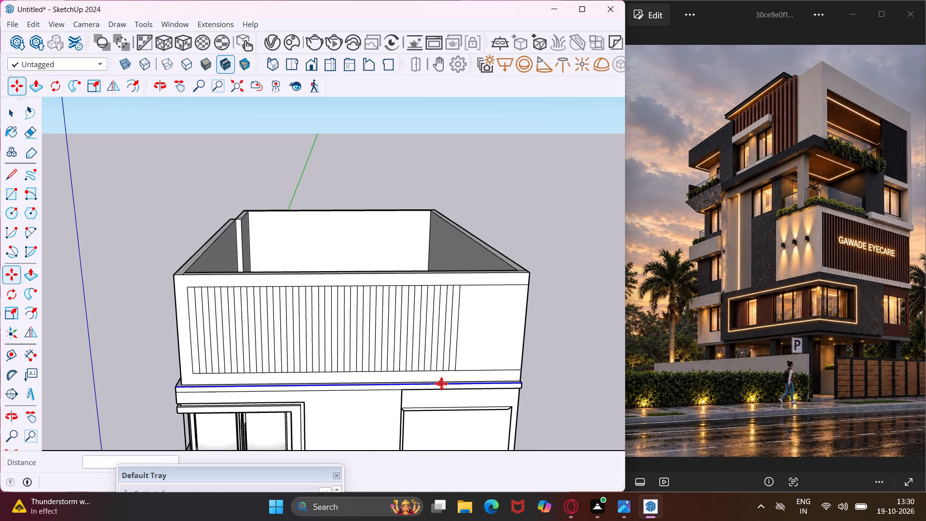
key(Escape)
key(space)
Copy the last strip about 1' 2 1/16" toward the side wall's far end and repeat the copy 6 times.
scroll(453, 368, up, 5)
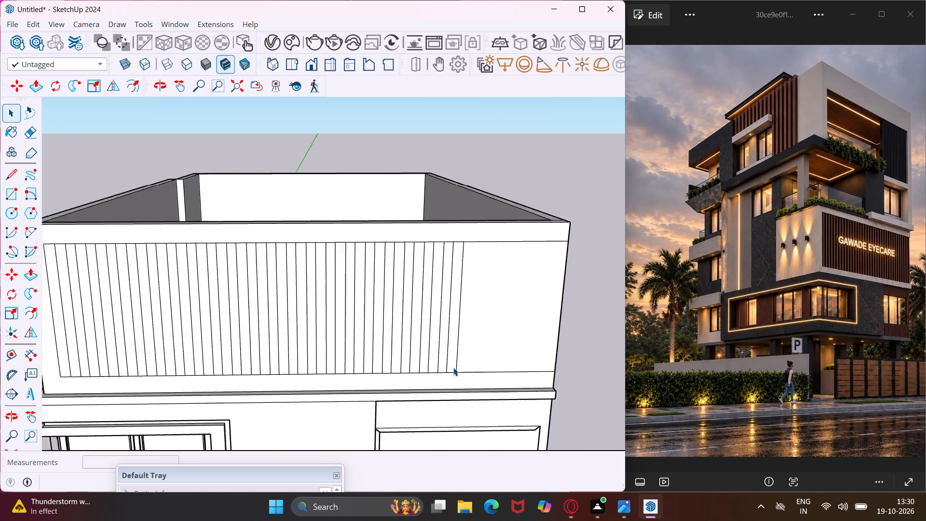
scroll(453, 368, up, 1)
click(453, 366)
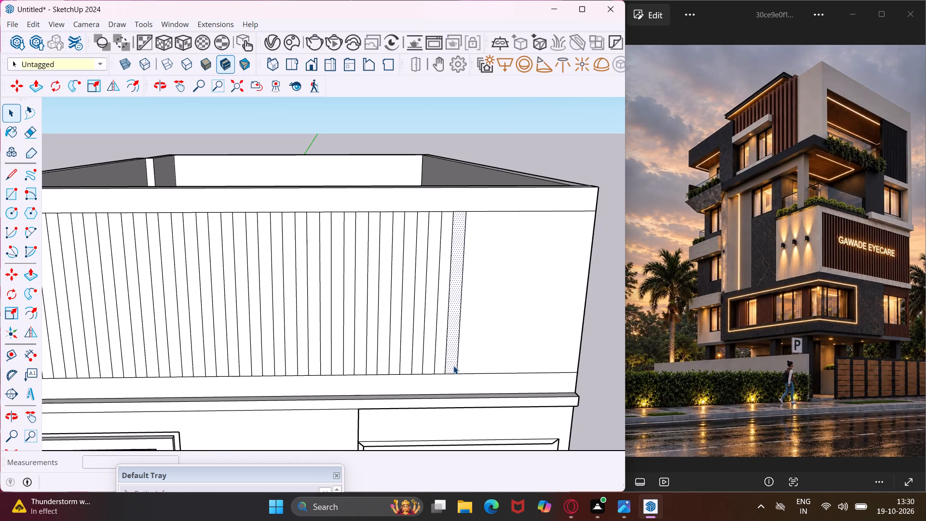
key(m)
click(443, 376)
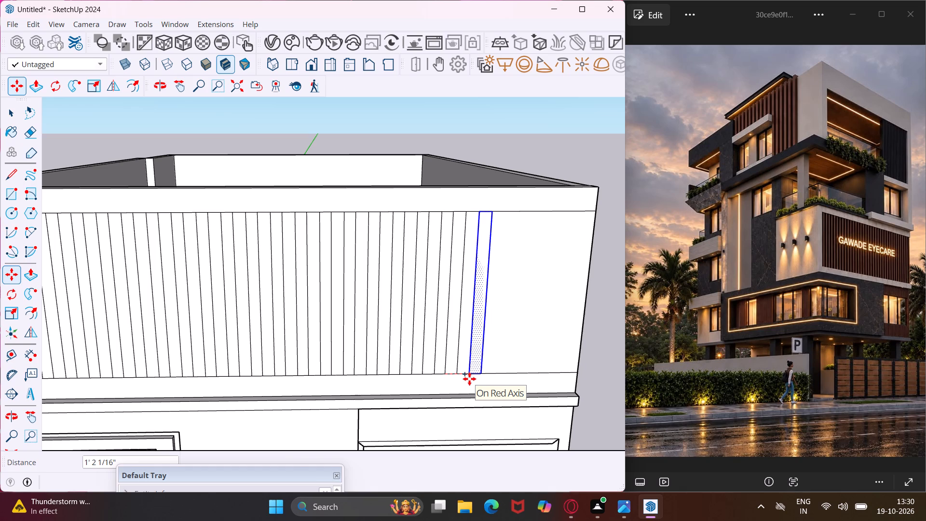
click(469, 379)
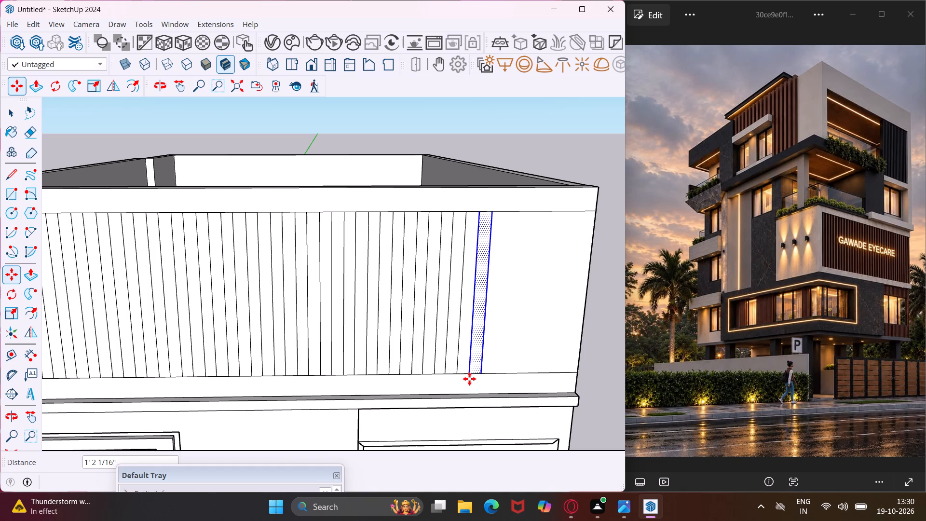
key(asterisk)
key(6)
key(Return)
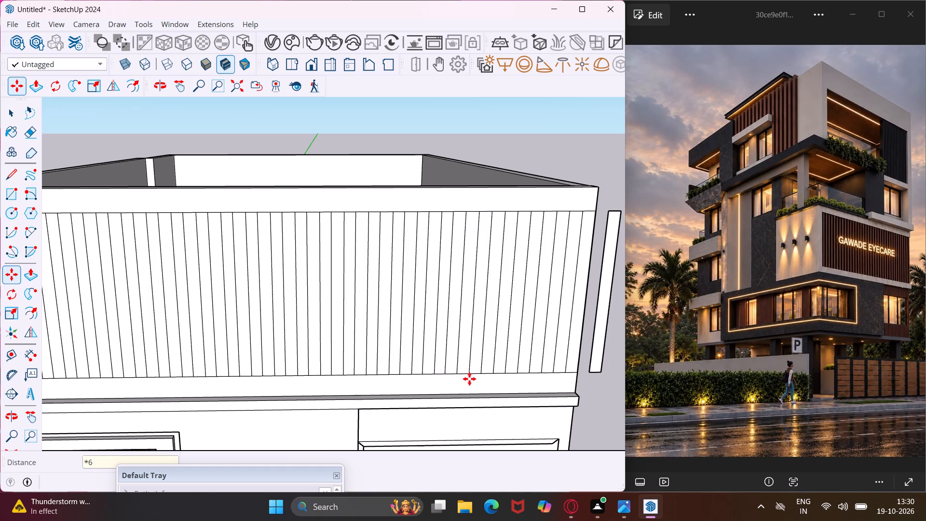
key(Escape)
key(space)
Erase all four edges of the surplus strip floating beyond the side wall's end.
middle_drag(572, 354, 490, 354)
scroll(476, 352, down, 2)
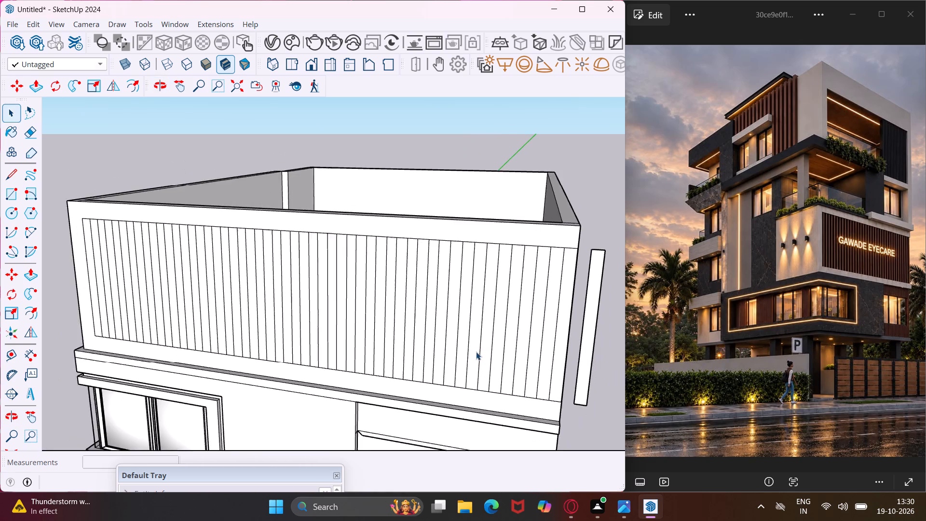
scroll(476, 352, down, 2)
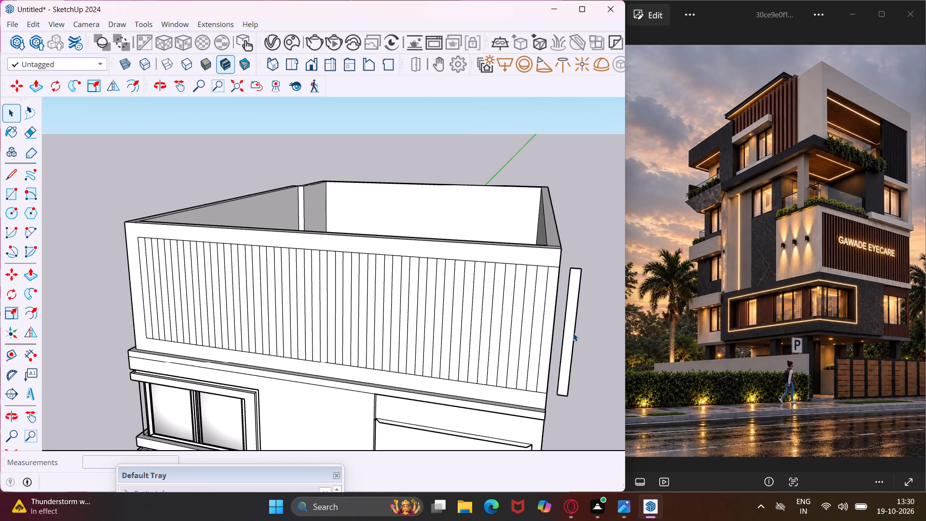
key(e)
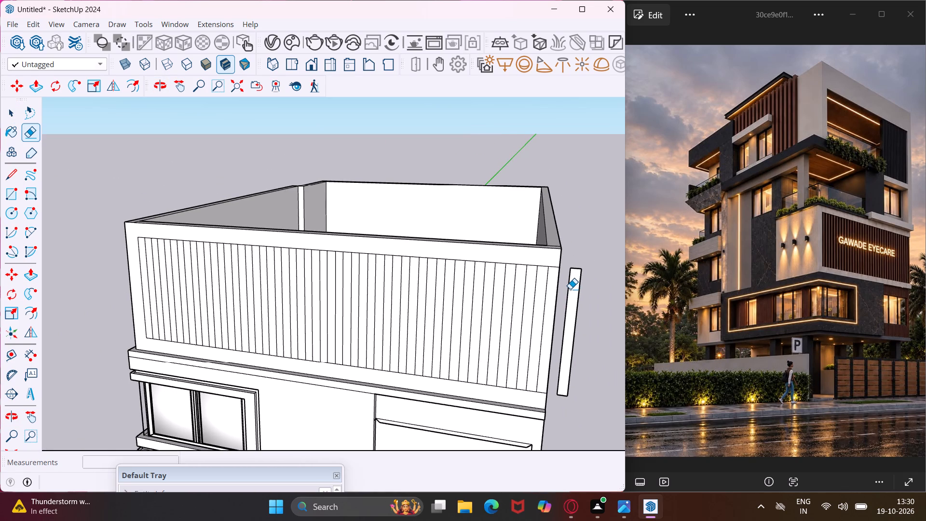
click(568, 294)
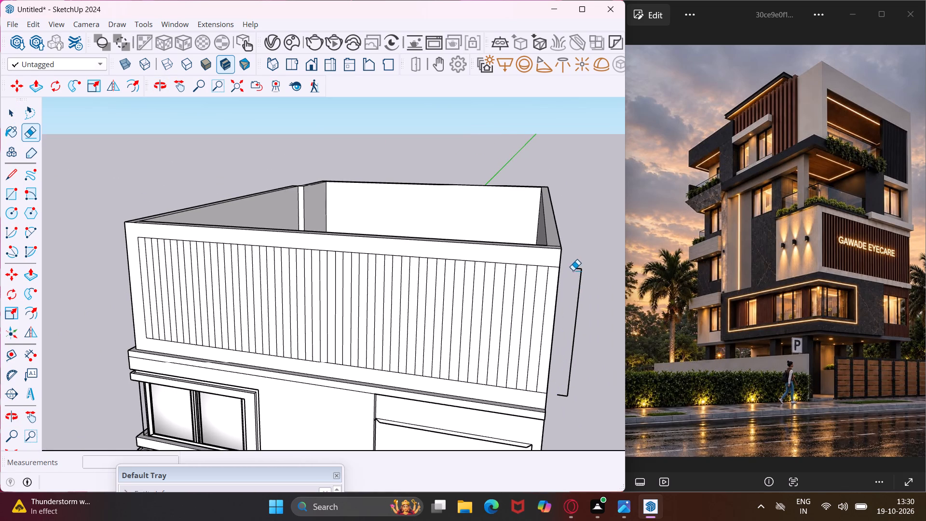
click(574, 268)
click(580, 297)
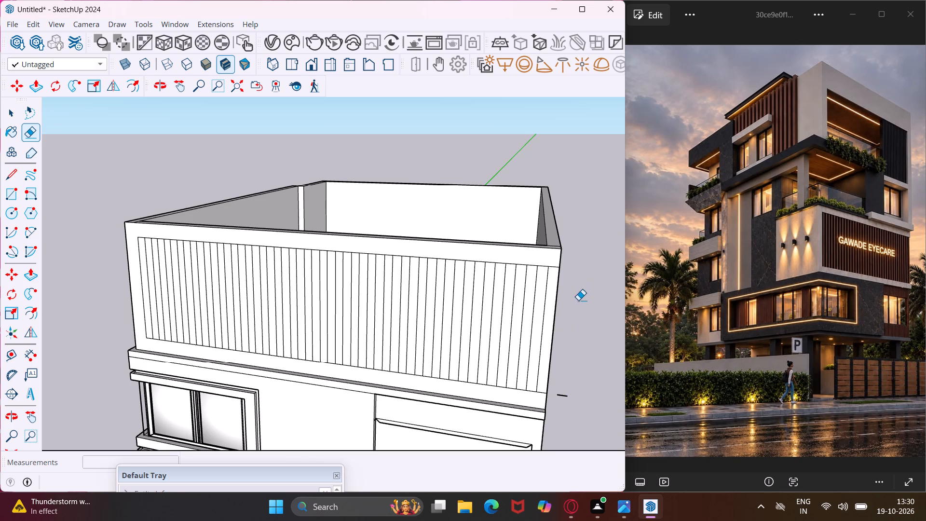
click(563, 397)
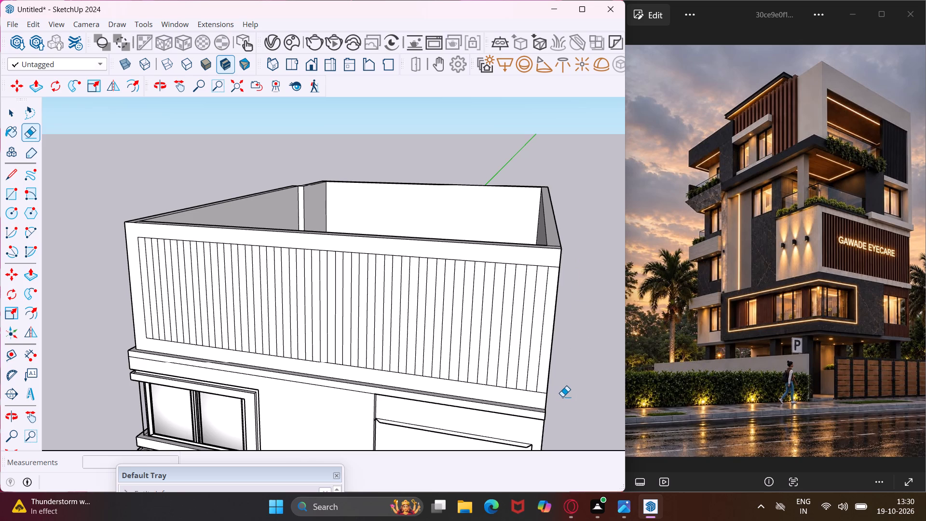
key(Escape)
key(space)
Push the first strip at the corner end of the side wall's inset panel inward about 3 1/2".
middle_drag(450, 350, 475, 351)
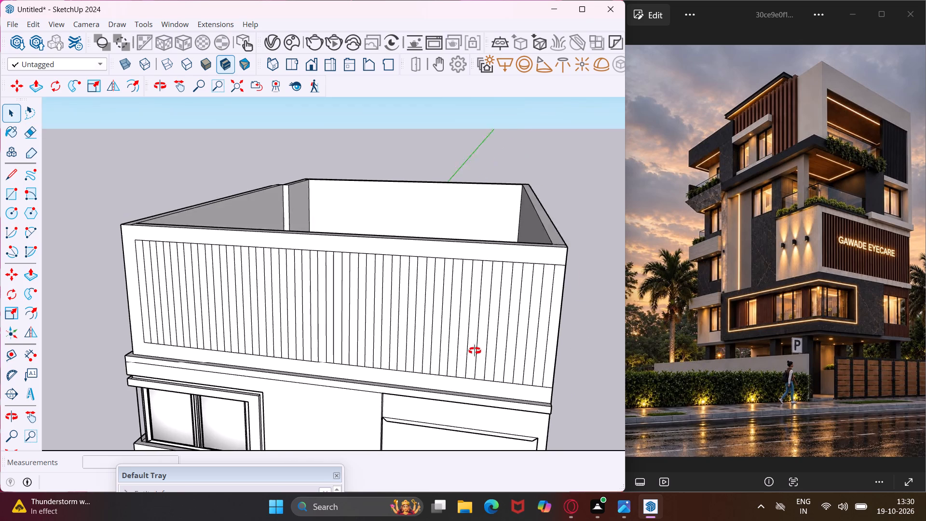
middle_drag(475, 351, 553, 331)
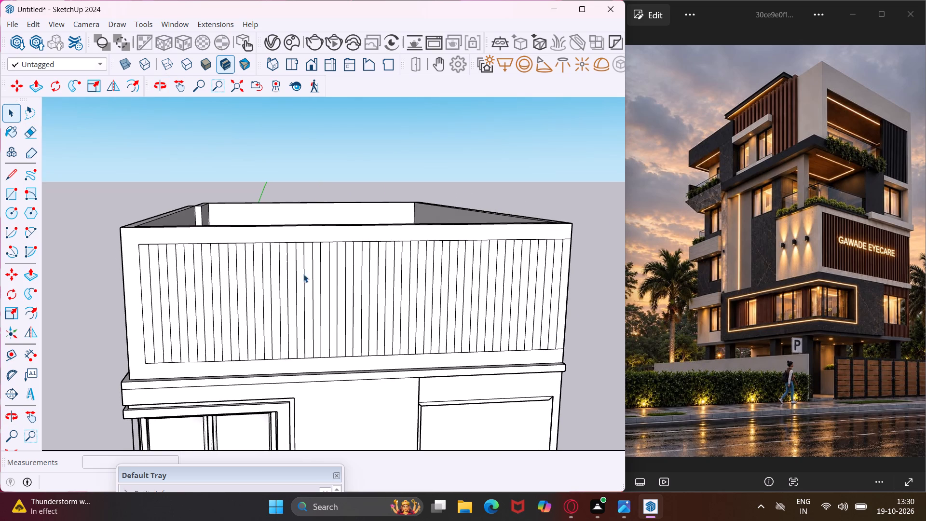
scroll(145, 253, up, 5)
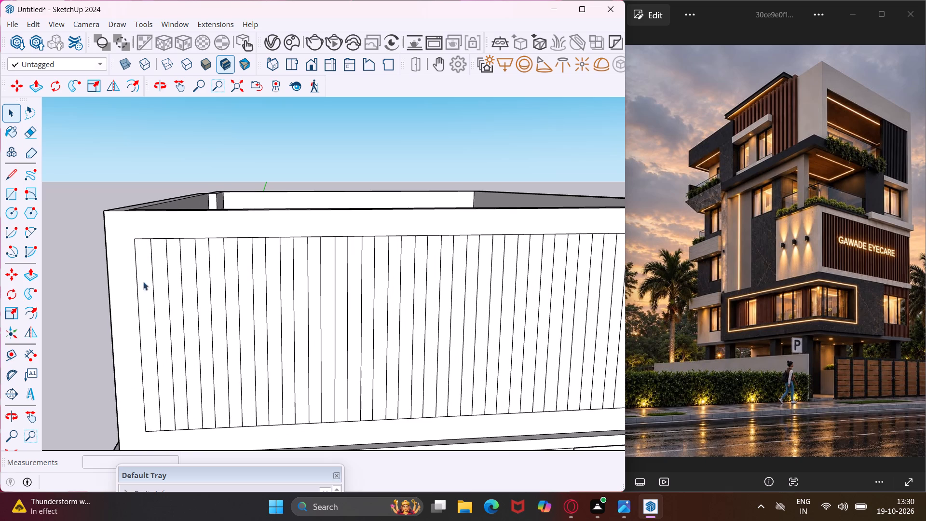
middle_drag(142, 290, 151, 334)
click(150, 323)
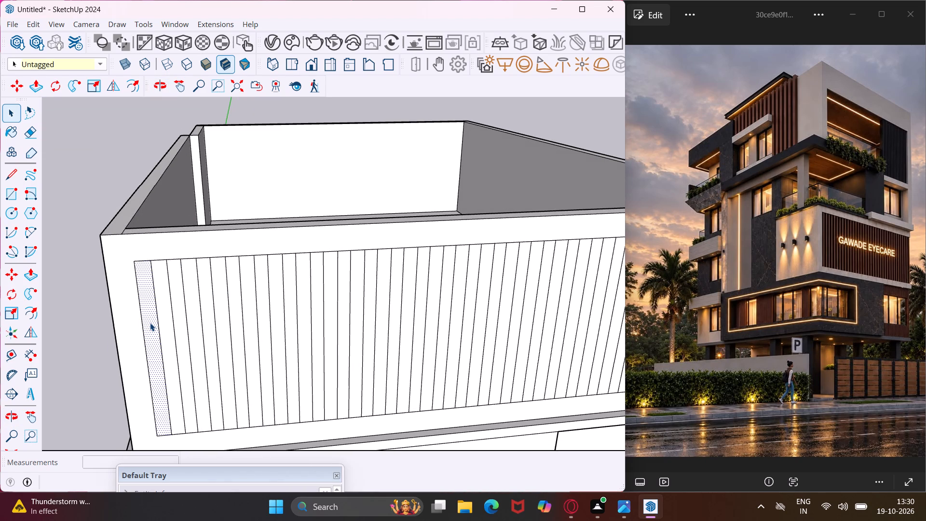
key(p)
click(150, 323)
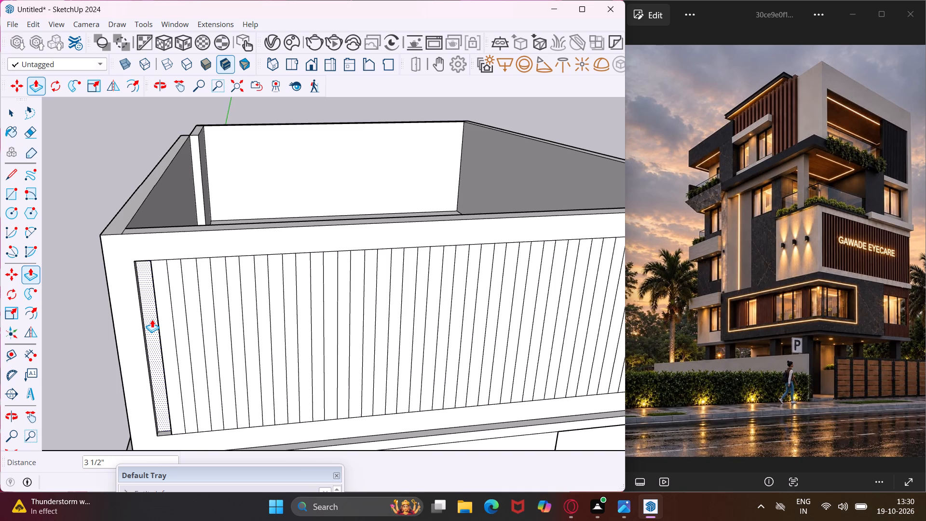
click(152, 319)
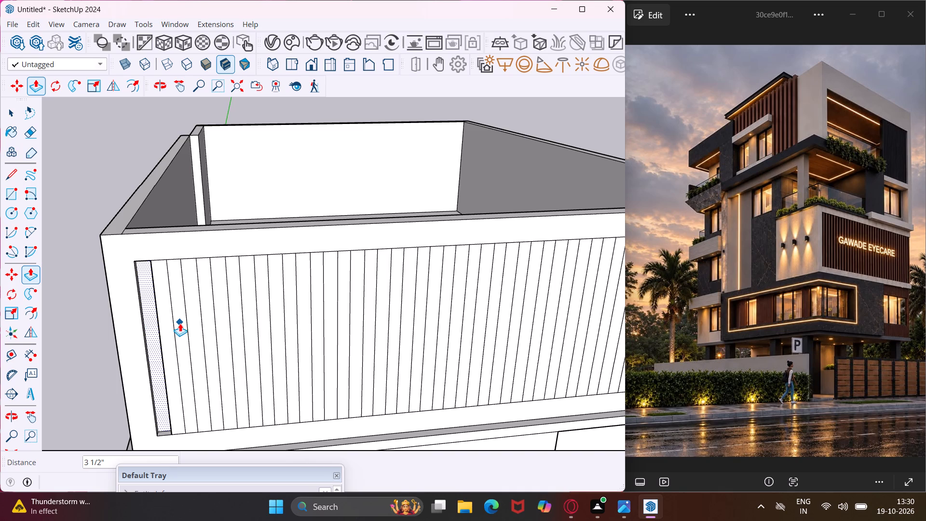
key(Escape)
Recess the next six alternate strips of the side wall's panel to the same depth as the first groove.
double_click(181, 326)
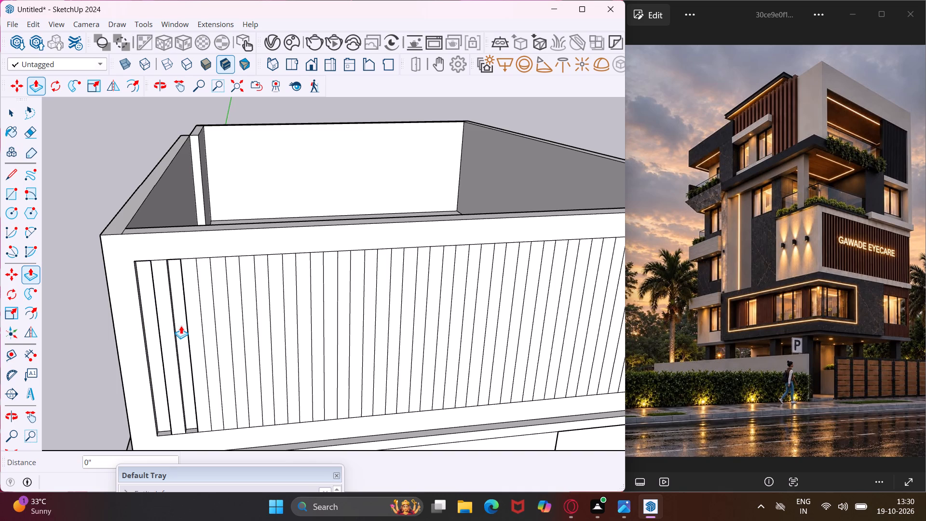
double_click(209, 328)
double_click(233, 328)
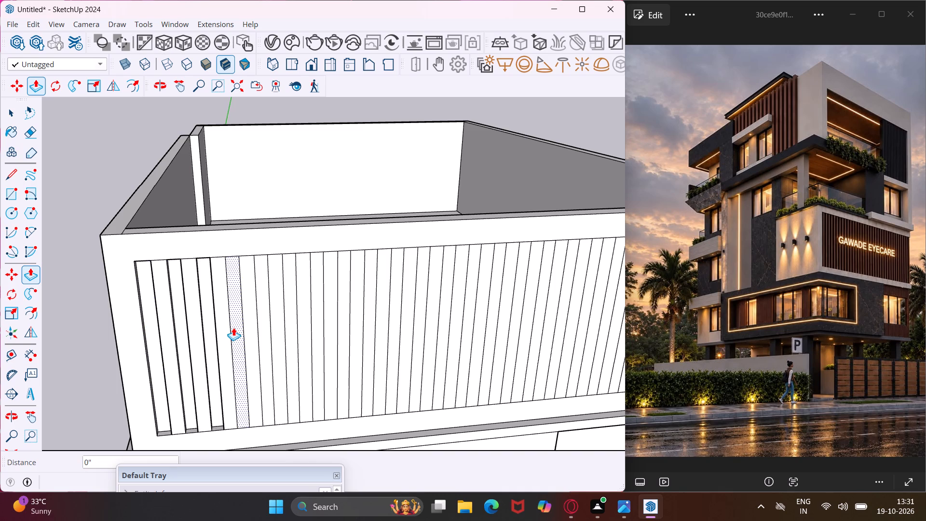
double_click(261, 335)
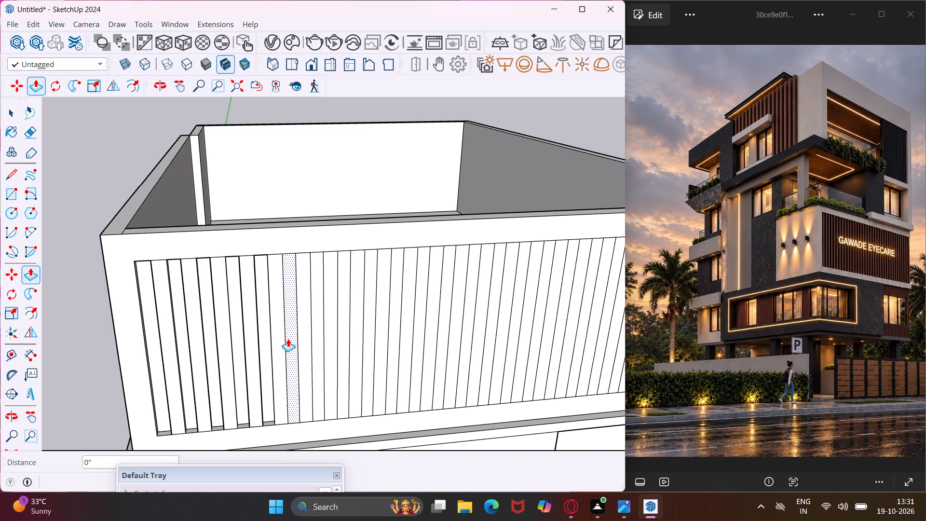
double_click(288, 339)
double_click(316, 340)
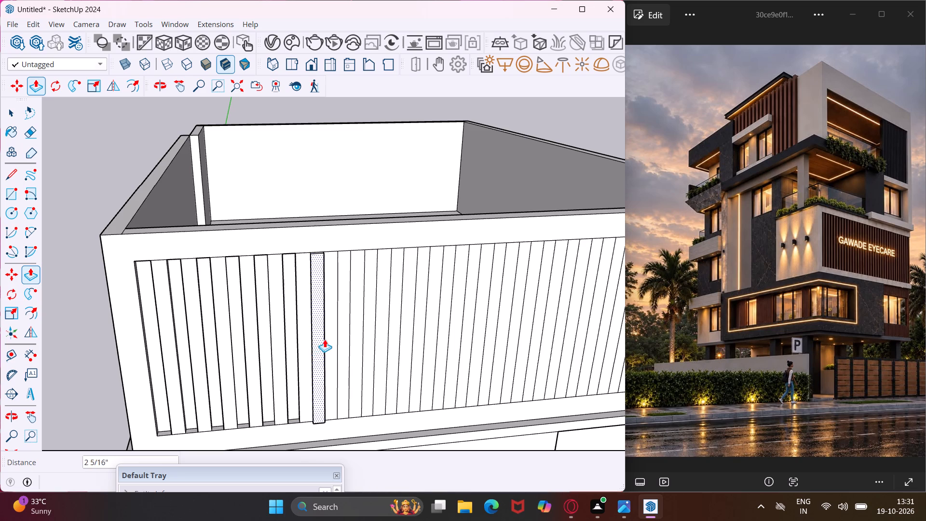
click(291, 338)
key(Escape)
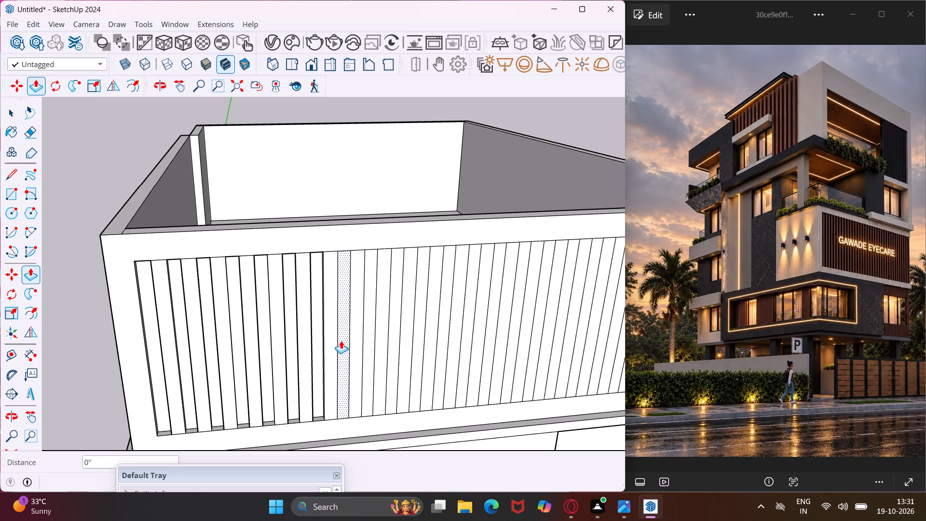
Recess the following ten alternate strips across the panel's middle to the same depth with Push/Pull.
double_click(344, 340)
double_click(365, 339)
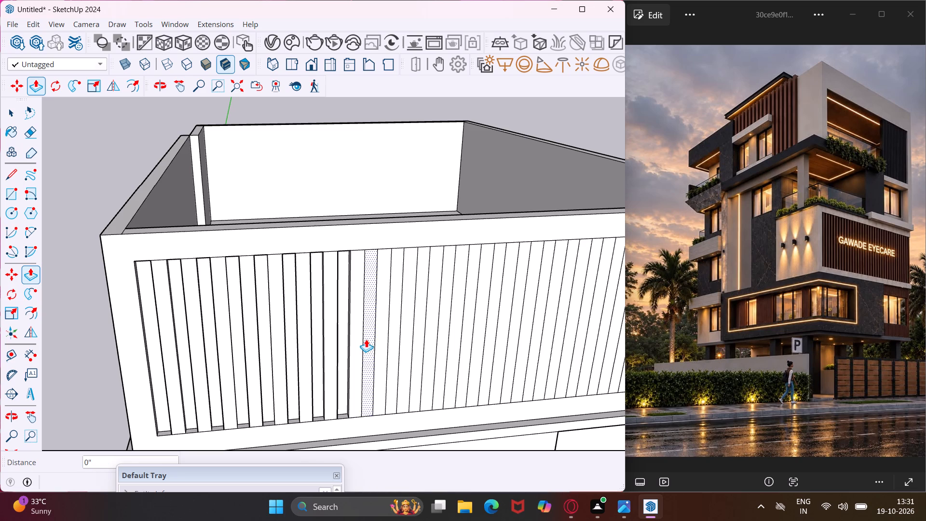
click(341, 343)
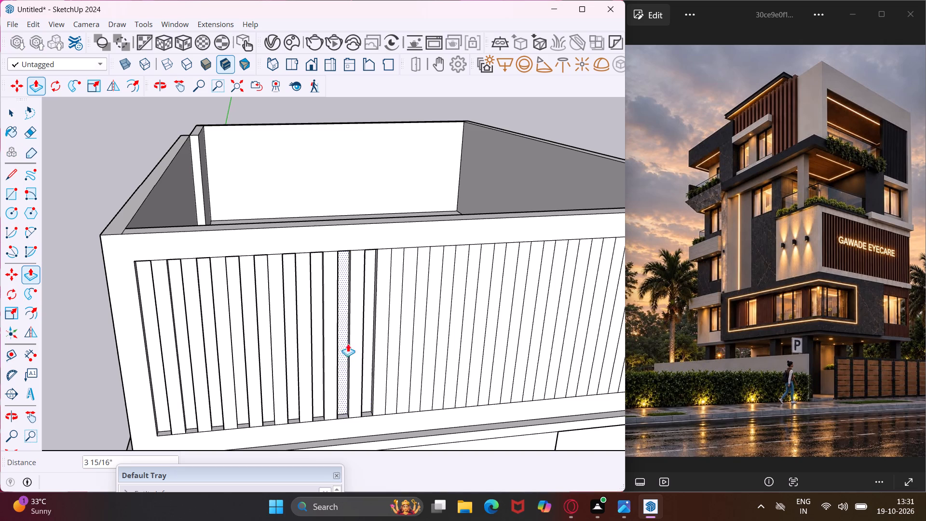
double_click(391, 341)
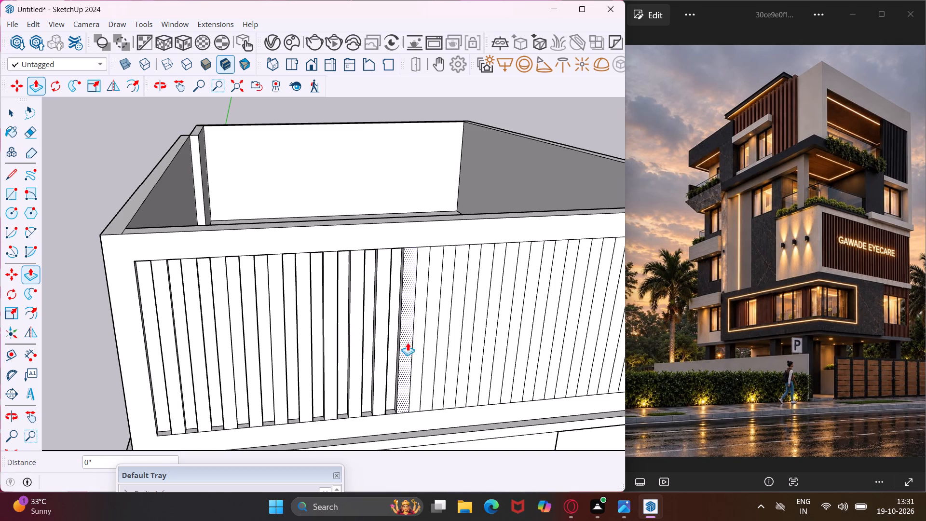
double_click(416, 336)
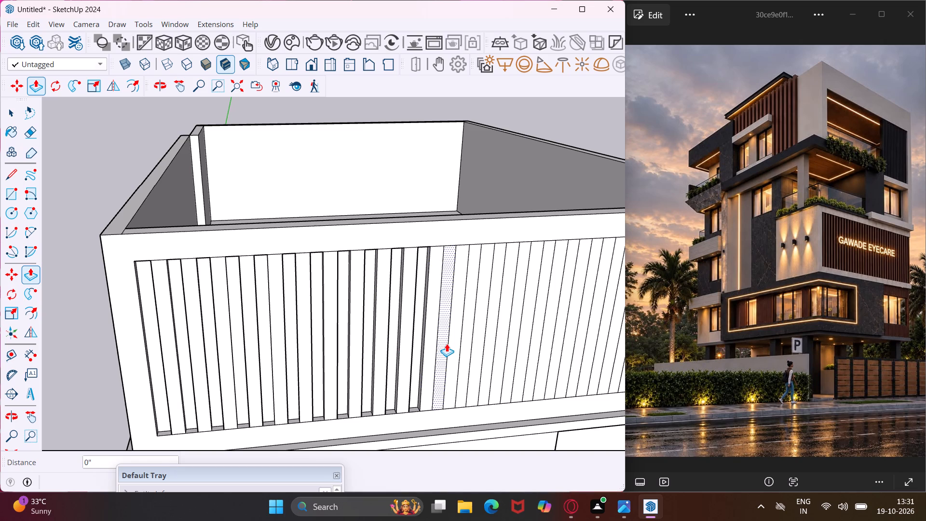
double_click(446, 343)
double_click(467, 350)
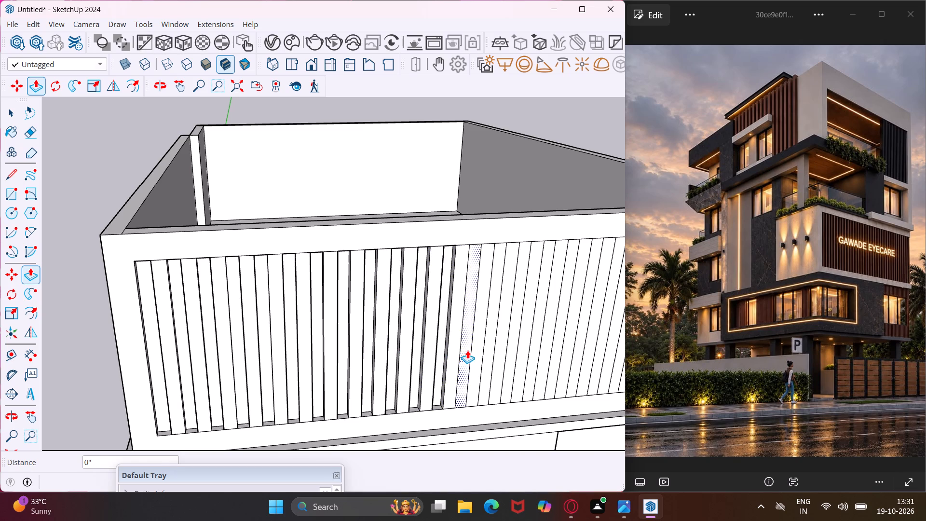
double_click(490, 353)
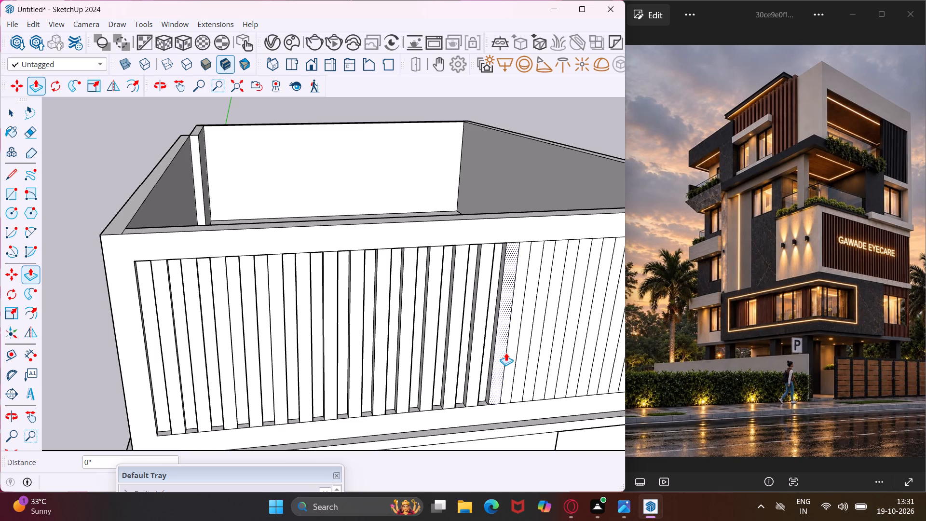
double_click(508, 353)
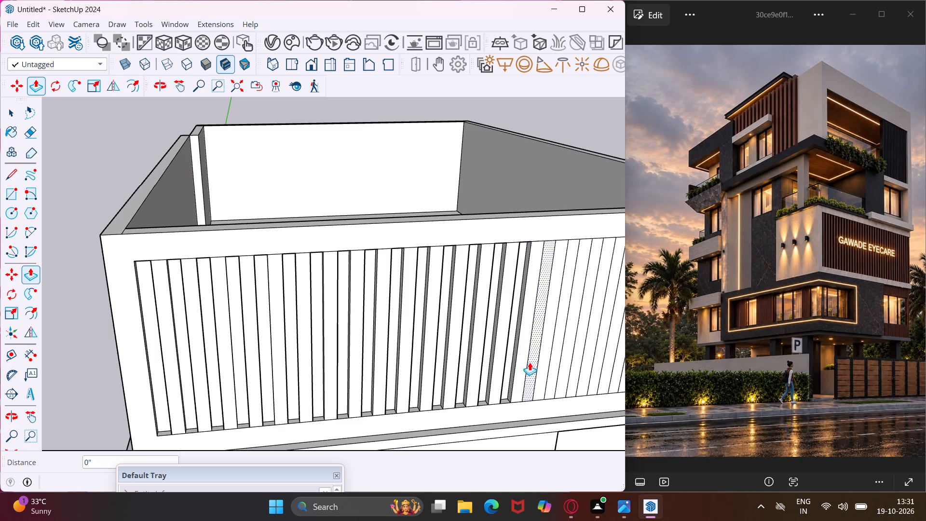
double_click(530, 362)
double_click(554, 367)
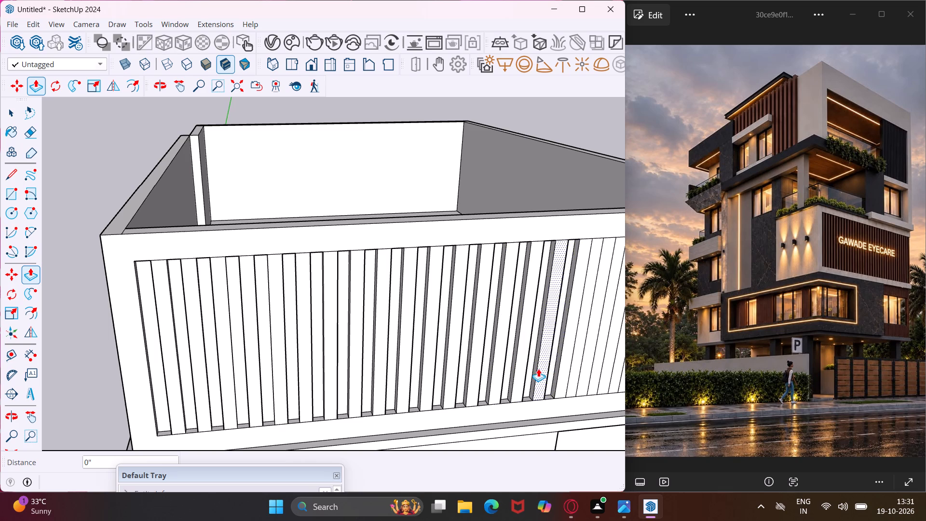
Recess the next two alternate strips toward the panel's far end to the same depth.
middle_drag(523, 366, 426, 362)
scroll(422, 357, down, 3)
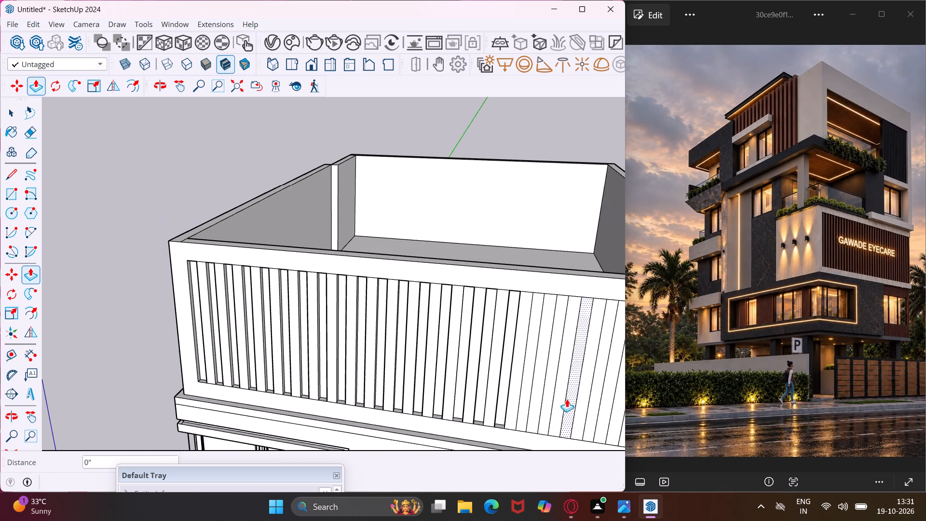
scroll(531, 403, up, 4)
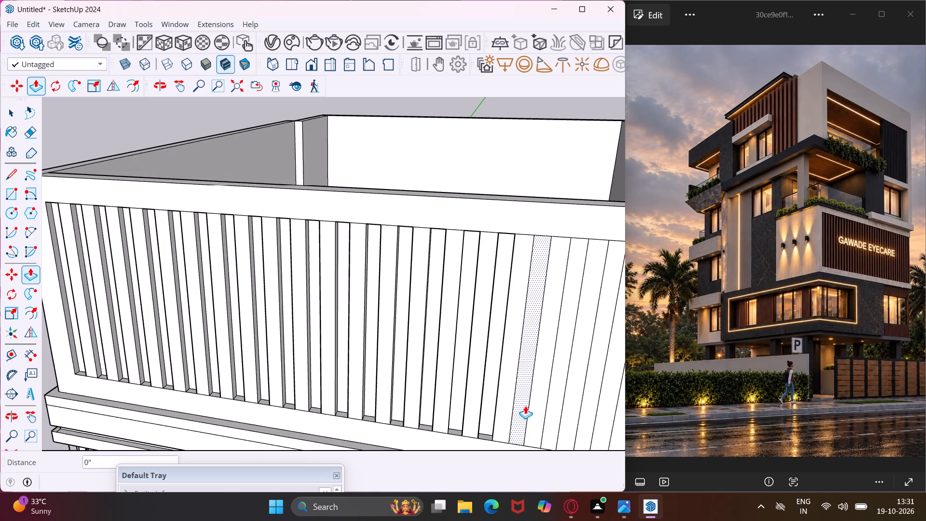
double_click(525, 406)
click(556, 404)
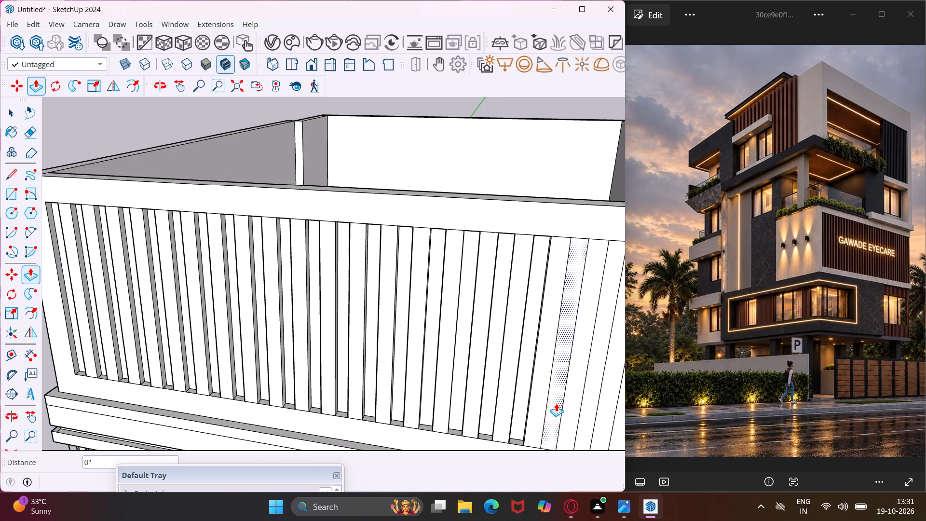
double_click(556, 403)
double_click(586, 410)
scroll(350, 350, down, 2)
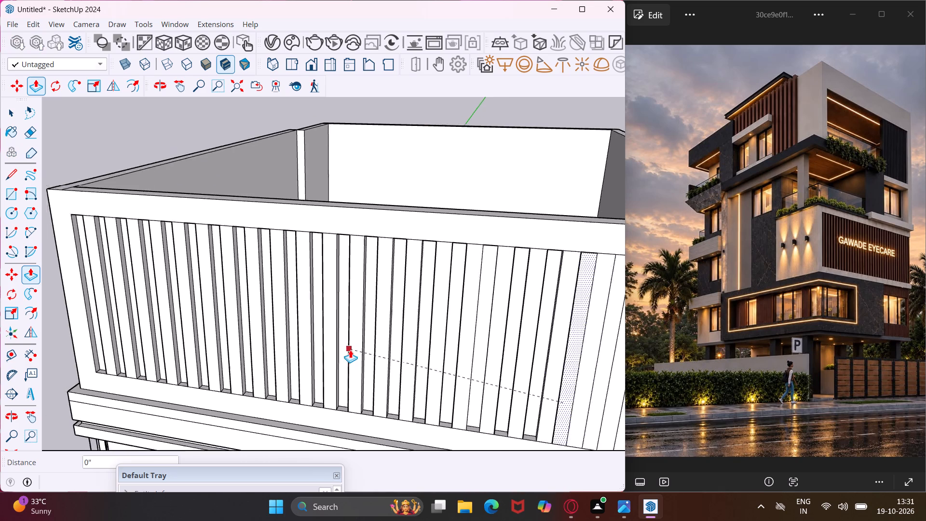
scroll(350, 350, down, 1)
scroll(477, 379, up, 2)
click(477, 379)
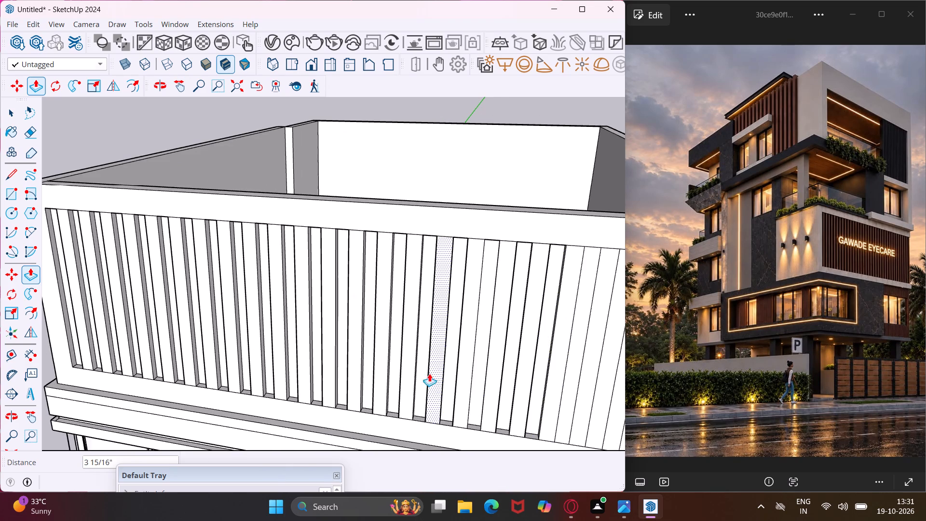
Recess the remaining alternate strips up to the side wall panel's far end, matching the depth of the other grooves.
scroll(385, 361, down, 3)
scroll(482, 388, down, 2)
scroll(539, 398, up, 3)
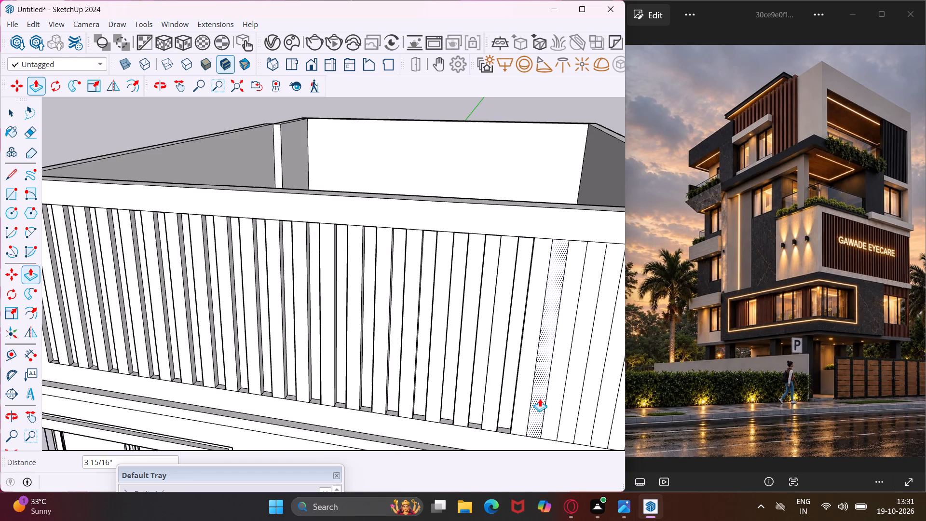
scroll(541, 398, up, 4)
double_click(541, 398)
double_click(582, 410)
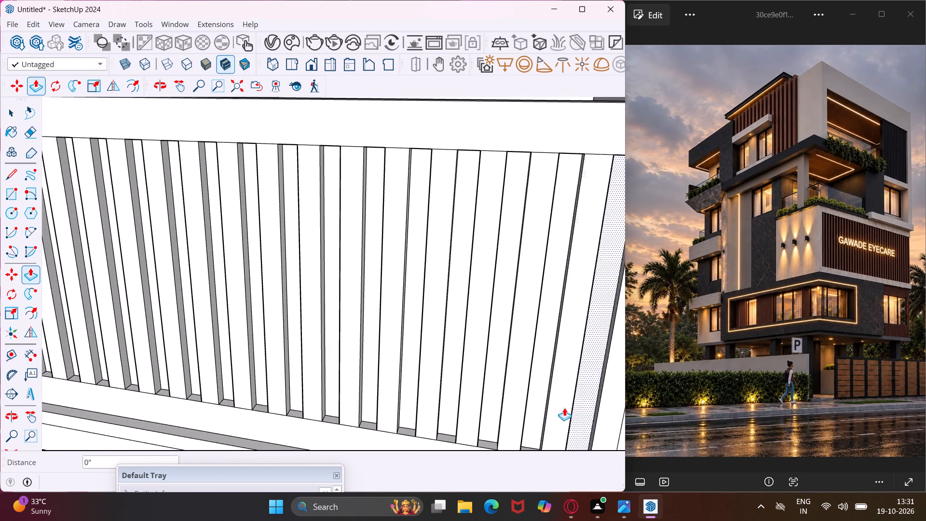
scroll(435, 380, down, 5)
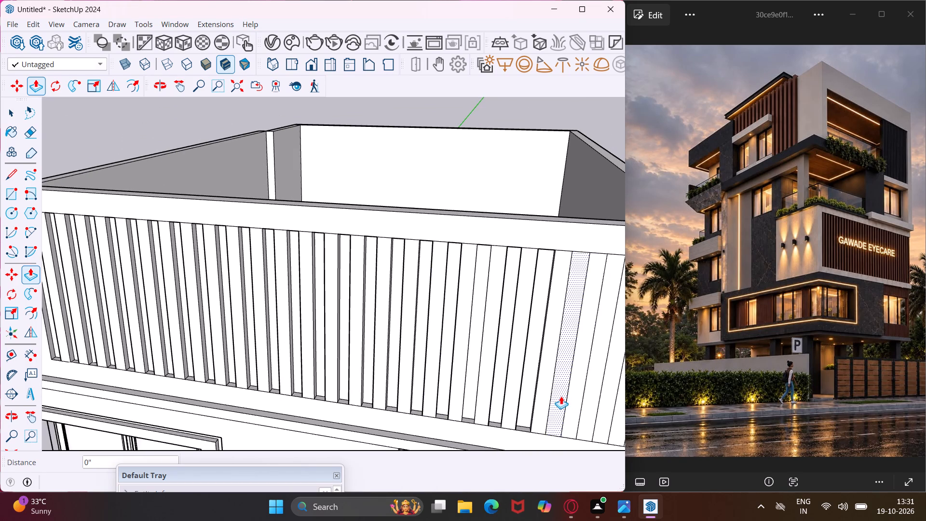
scroll(559, 395, up, 2)
double_click(559, 395)
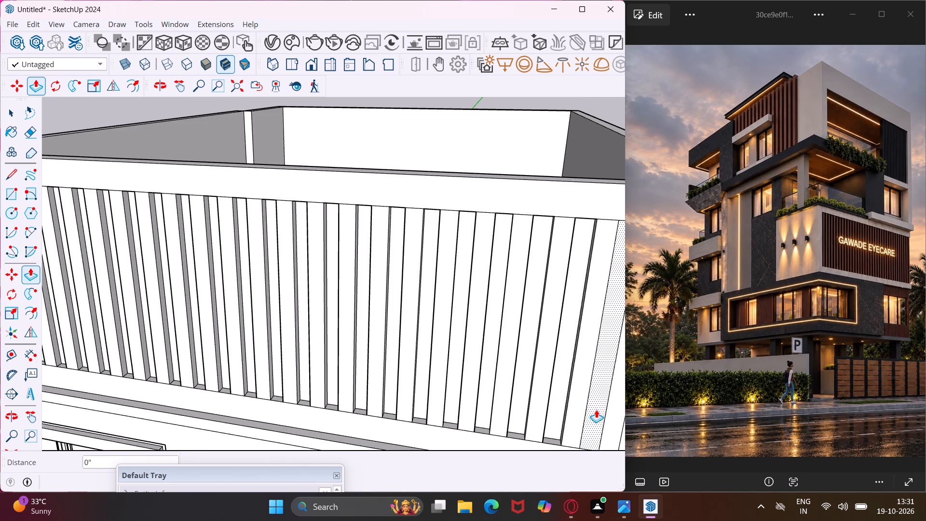
double_click(596, 410)
scroll(436, 377, down, 3)
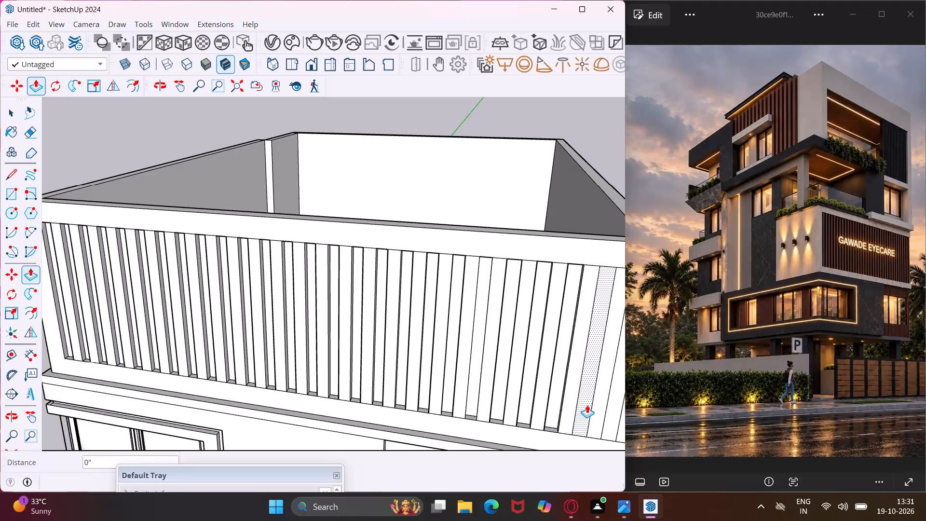
scroll(588, 405, up, 1)
double_click(587, 402)
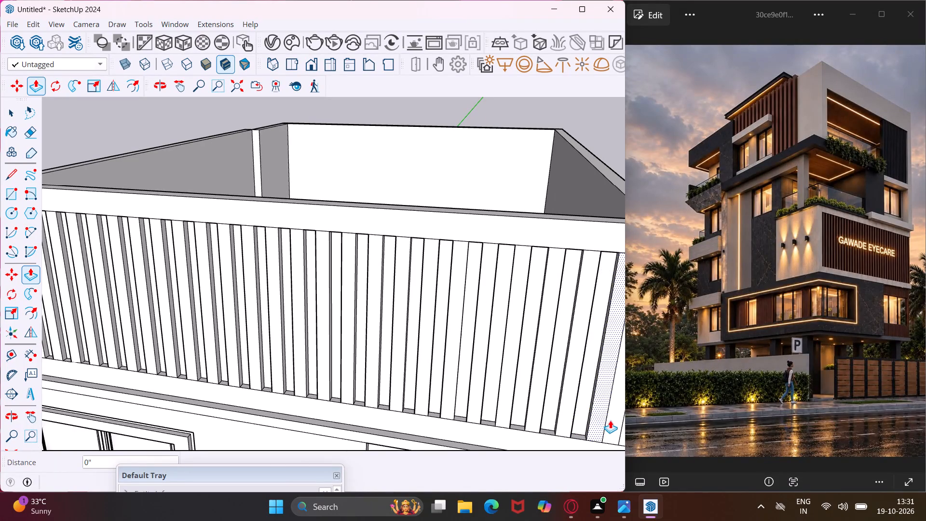
double_click(610, 420)
scroll(392, 370, down, 5)
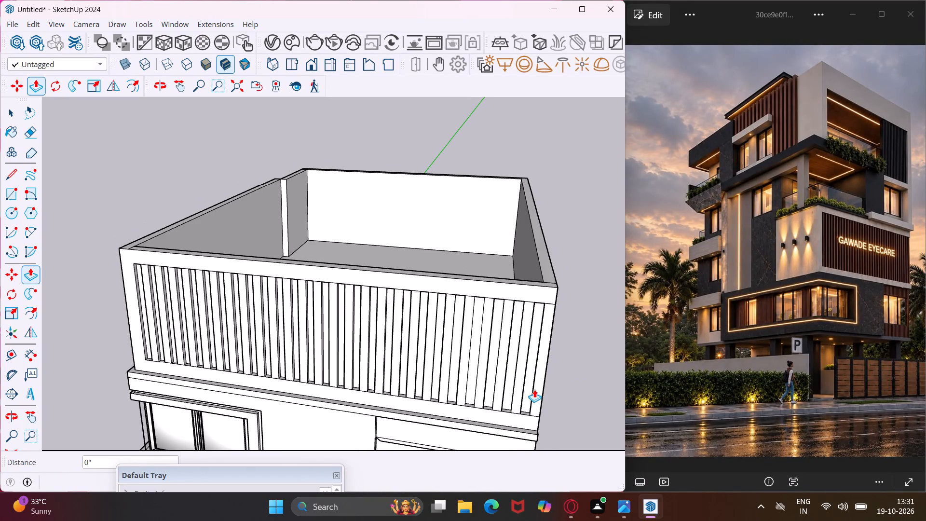
key(Escape)
key(space)
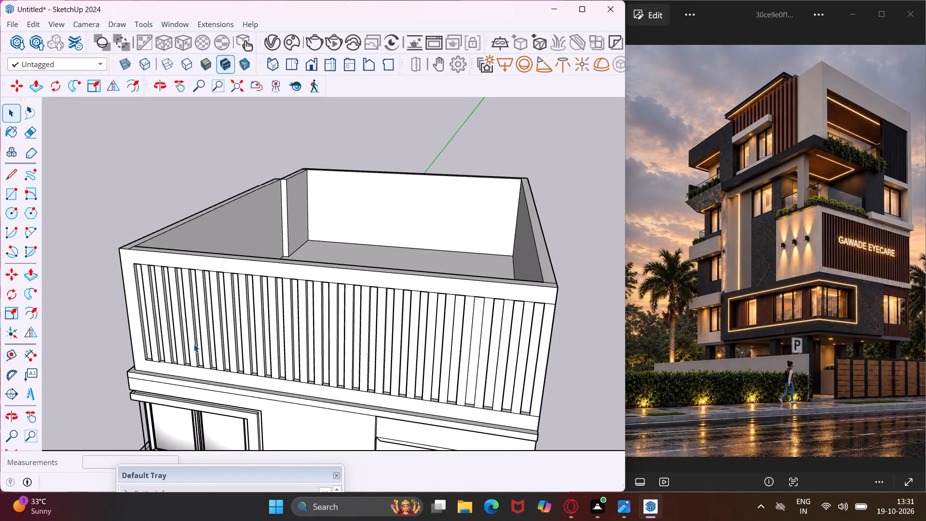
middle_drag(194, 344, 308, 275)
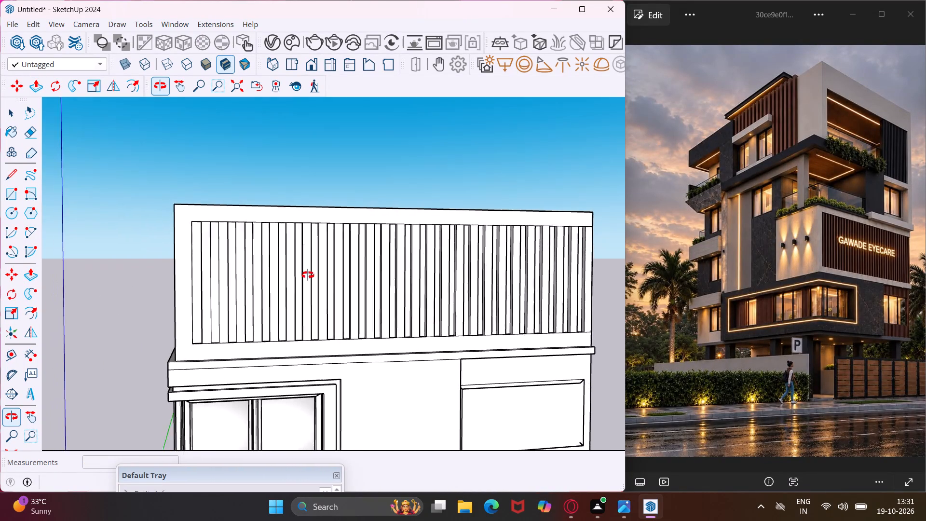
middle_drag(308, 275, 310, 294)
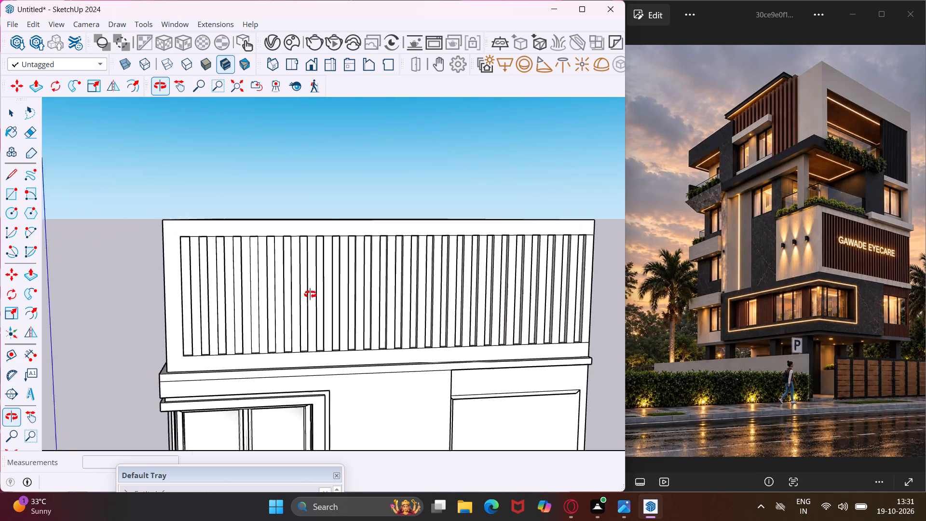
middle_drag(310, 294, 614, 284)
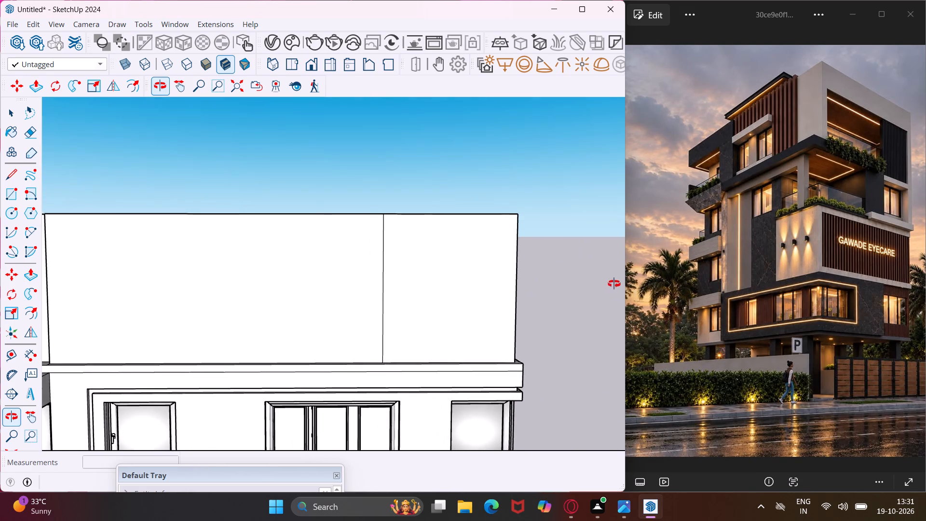
Place two horizontal guides on the upper storey's narrow corner wall section, 3' above its base and 2' below its top edge.
middle_drag(614, 284, 621, 285)
scroll(477, 277, down, 4)
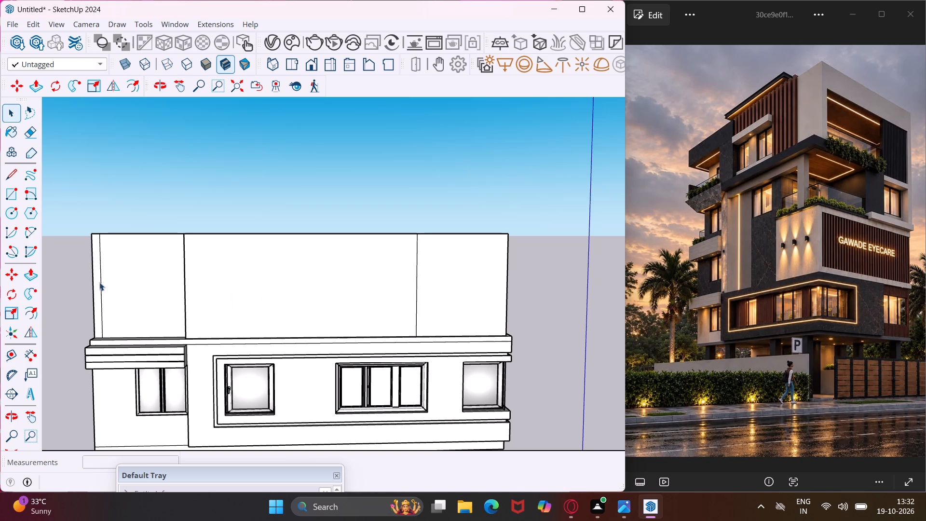
middle_drag(95, 252, 107, 272)
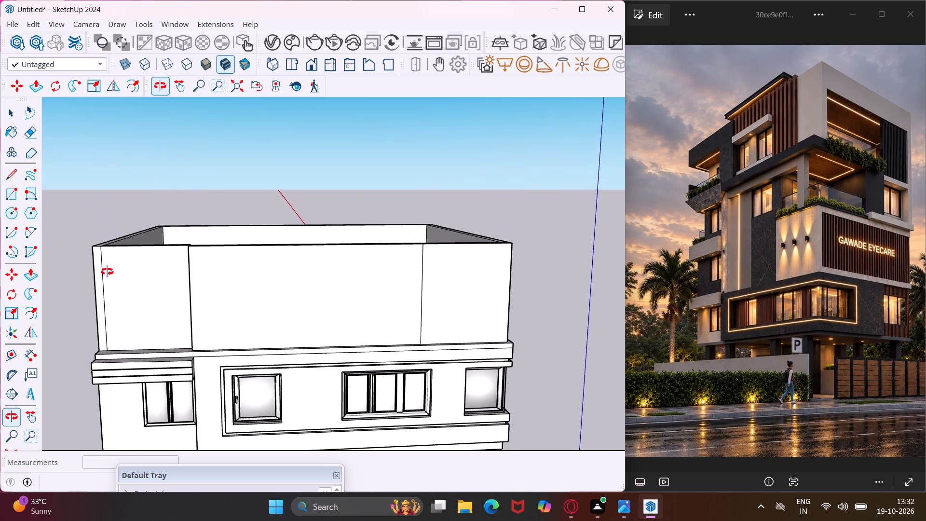
middle_drag(107, 272, 110, 276)
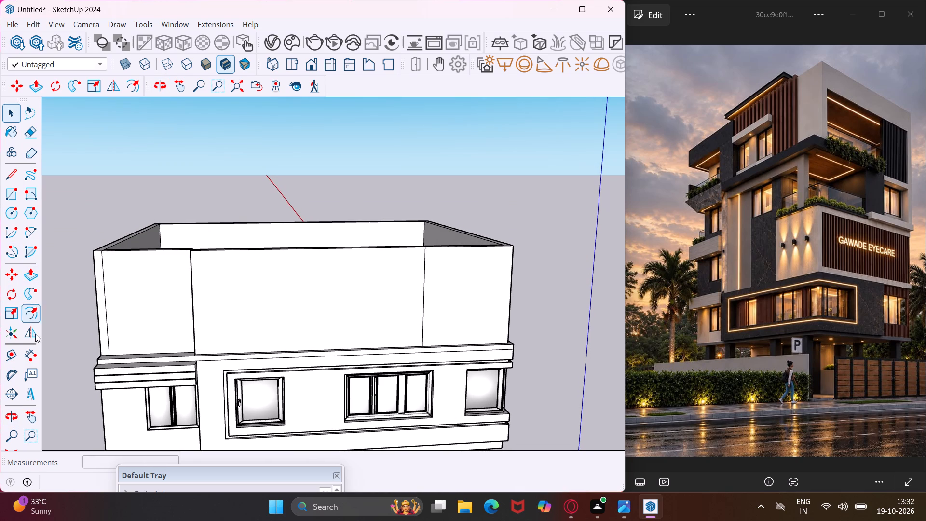
click(10, 356)
scroll(144, 346, up, 4)
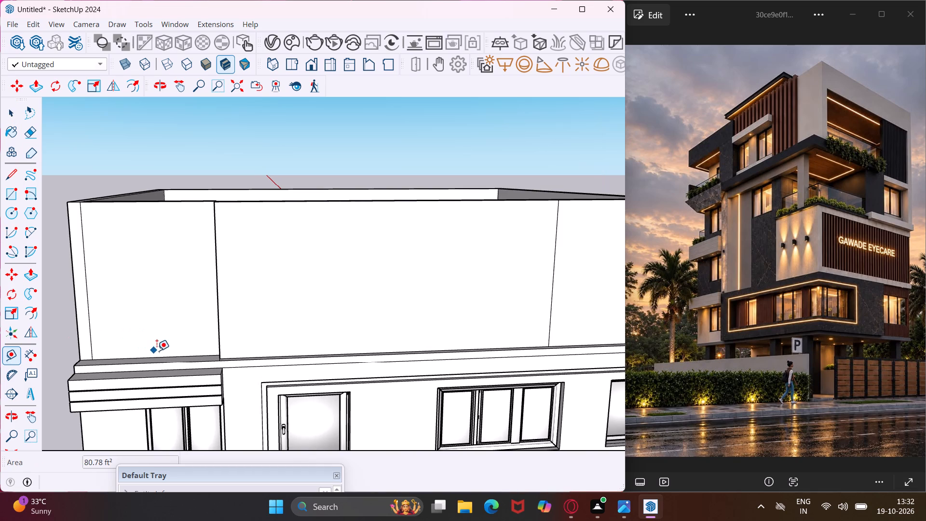
click(166, 355)
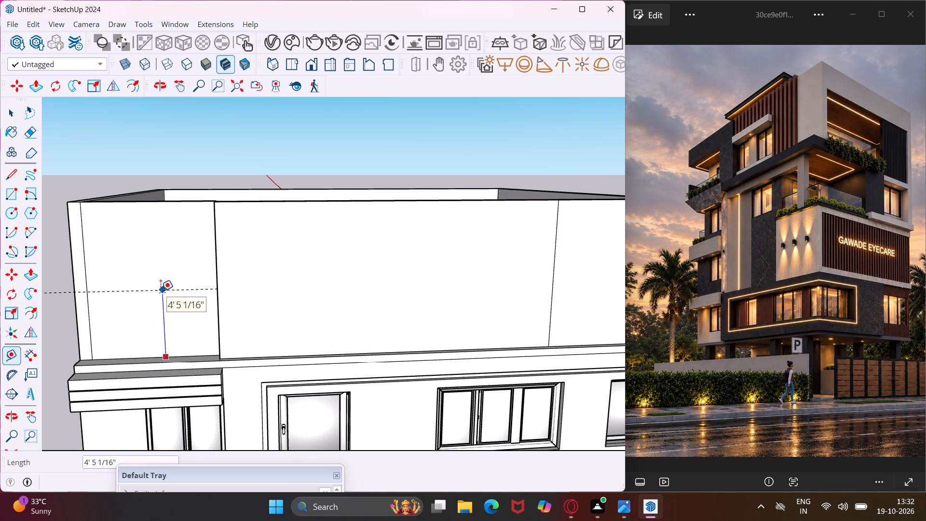
middle_drag(161, 291, 247, 291)
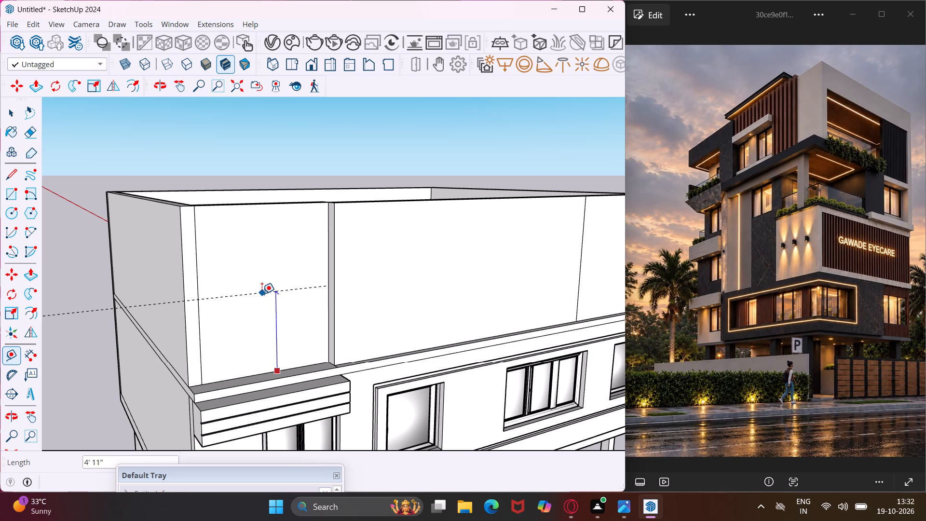
text(3')
key(Return)
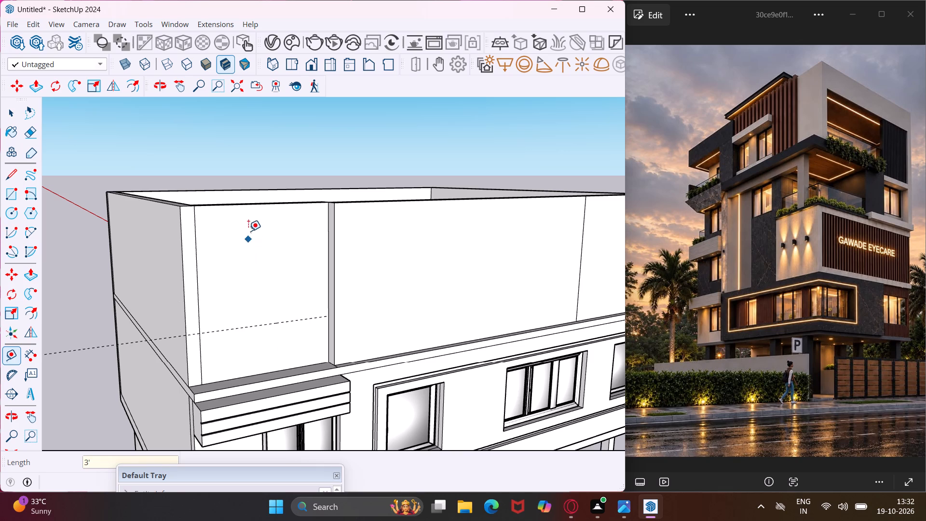
click(265, 204)
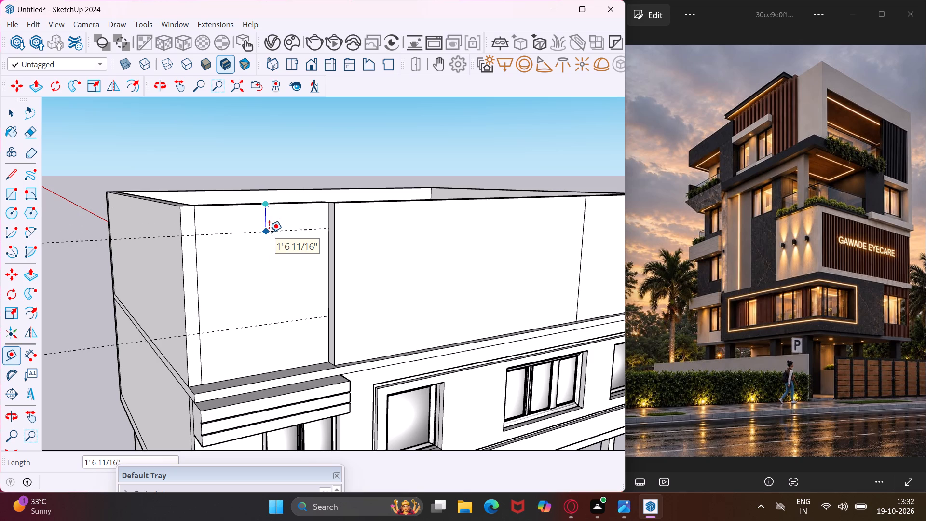
text(2')
key(Return)
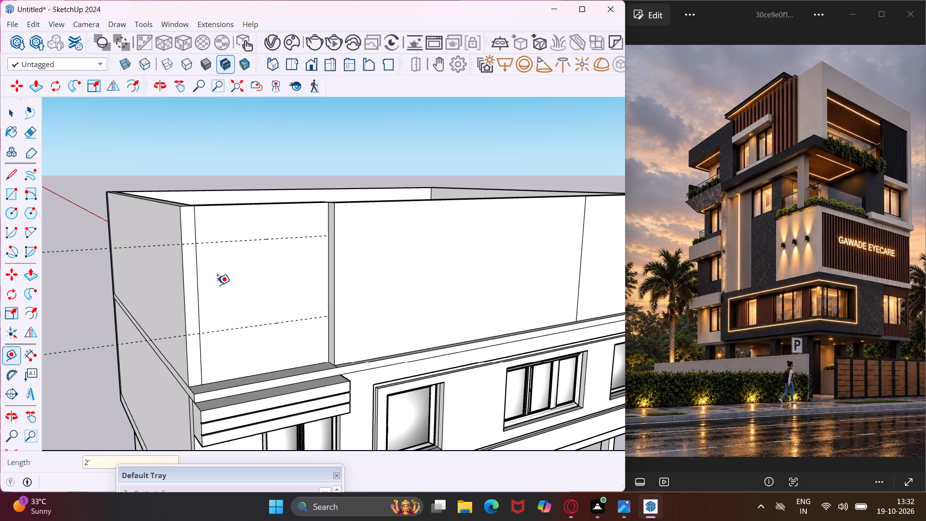
Place a vertical guide on the corner wall section, 3' in from the vertical line near the outer corner.
click(202, 306)
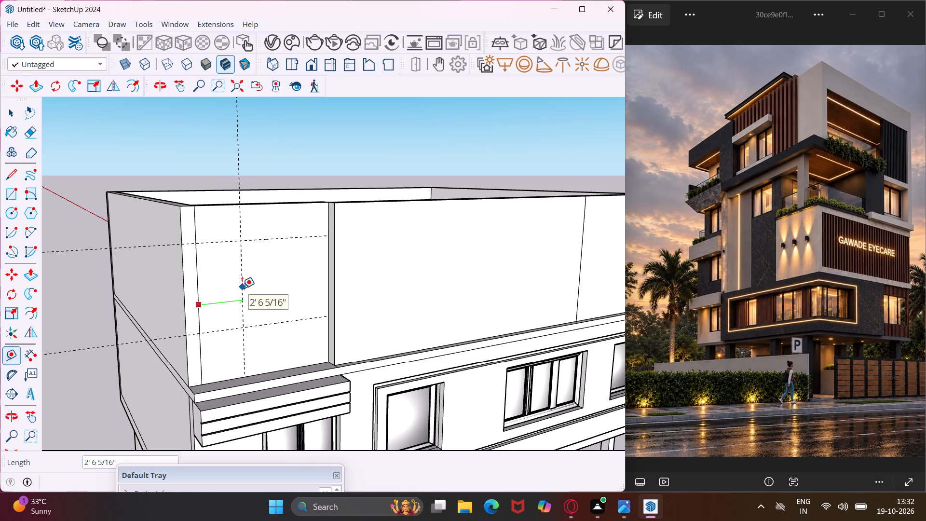
text(3')
key(Return)
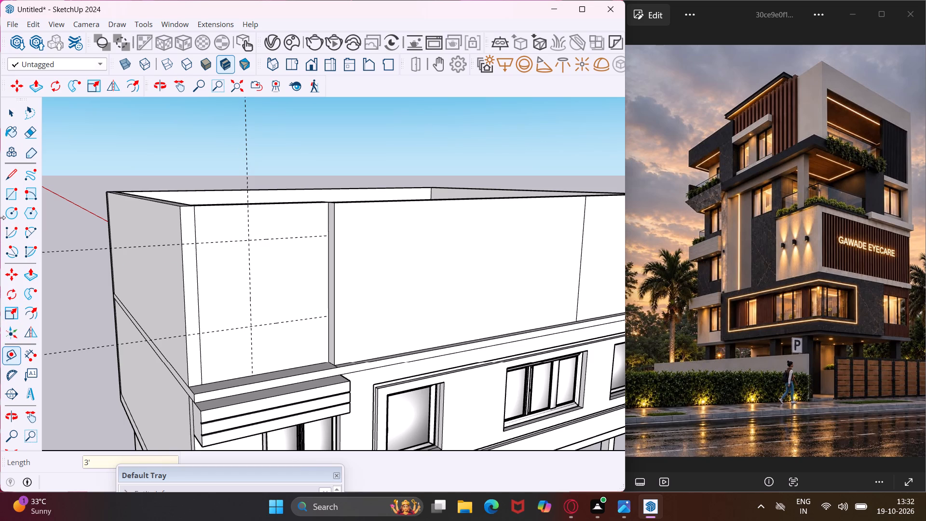
Draw a window rectangle about 5' 1" square from the guide intersection to the wall section's inner edge at the lower guide.
click(1, 194)
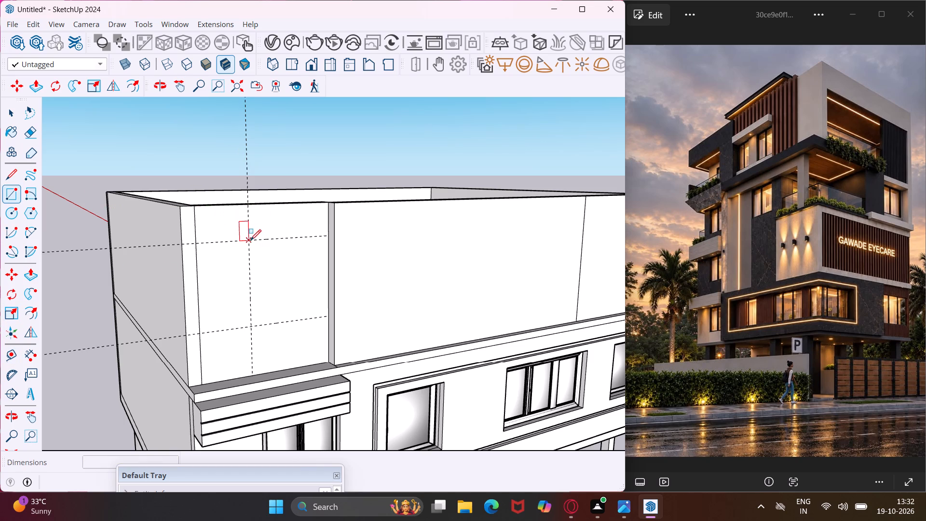
click(250, 241)
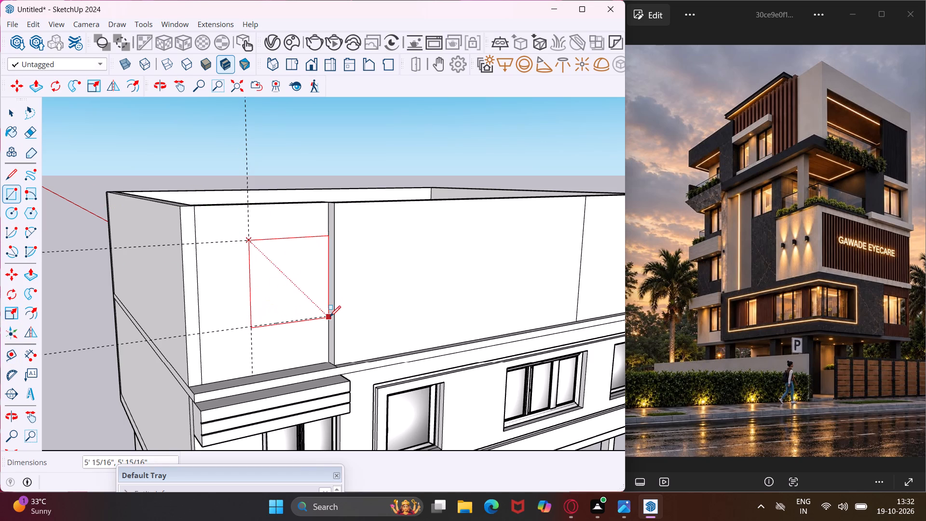
click(330, 316)
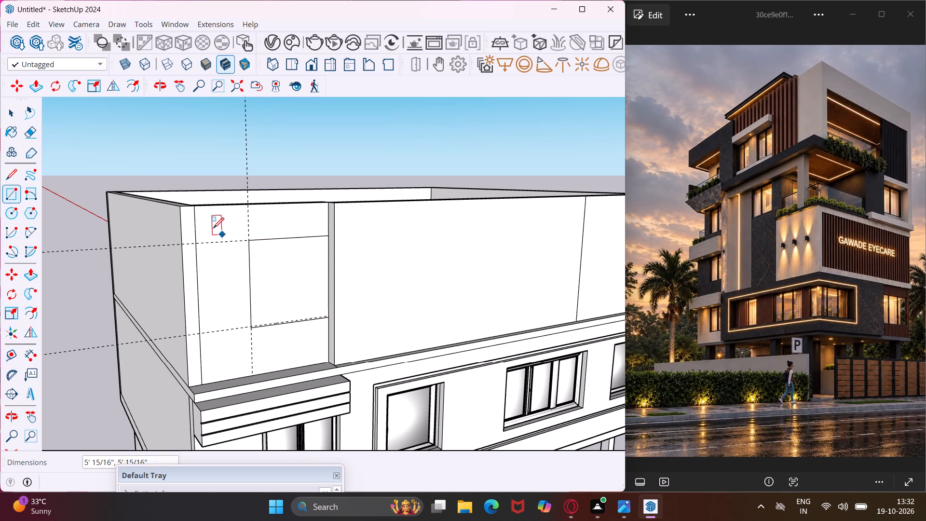
Draw a 2' high rectangle along the wall section's top, about 8' 1" long, ending at the window's upper edge.
click(193, 209)
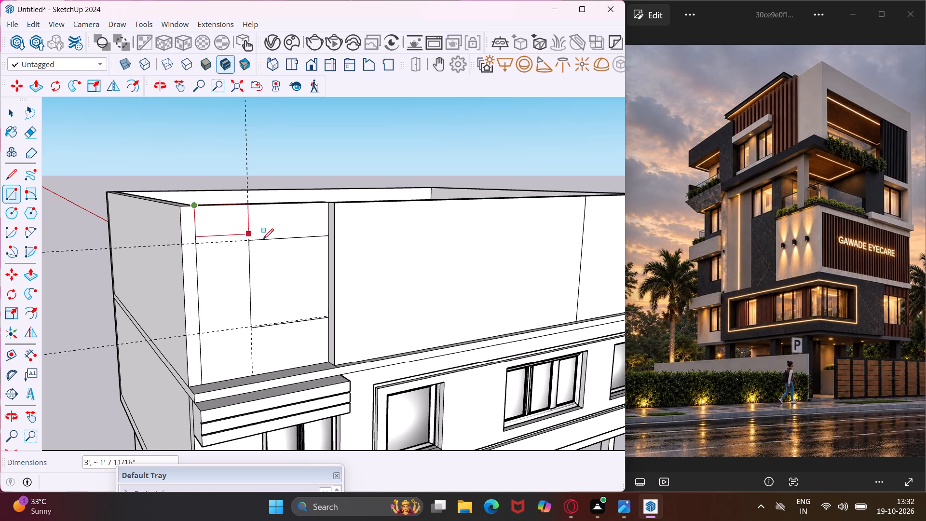
click(327, 237)
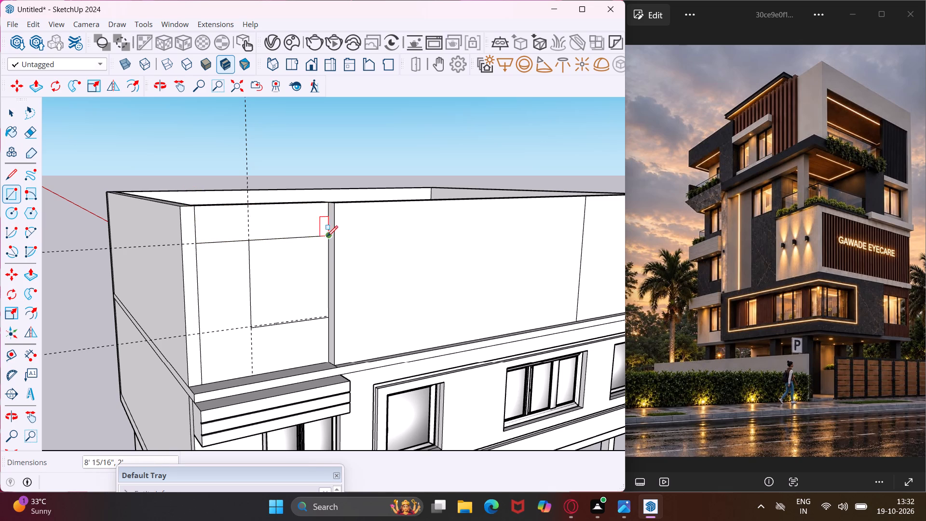
key(Escape)
key(space)
Push the window rectangle 9" through the wall to cut the opening.
middle_drag(293, 275, 339, 332)
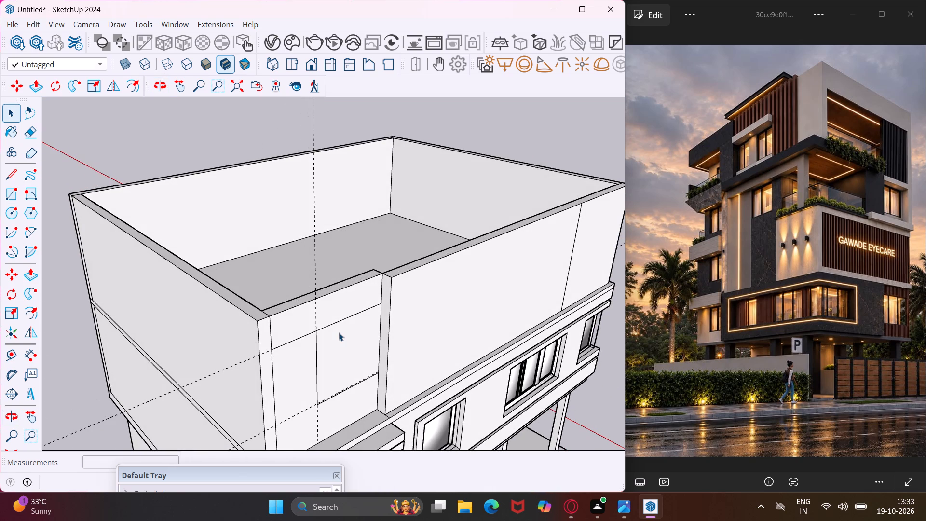
click(339, 333)
key(p)
click(339, 333)
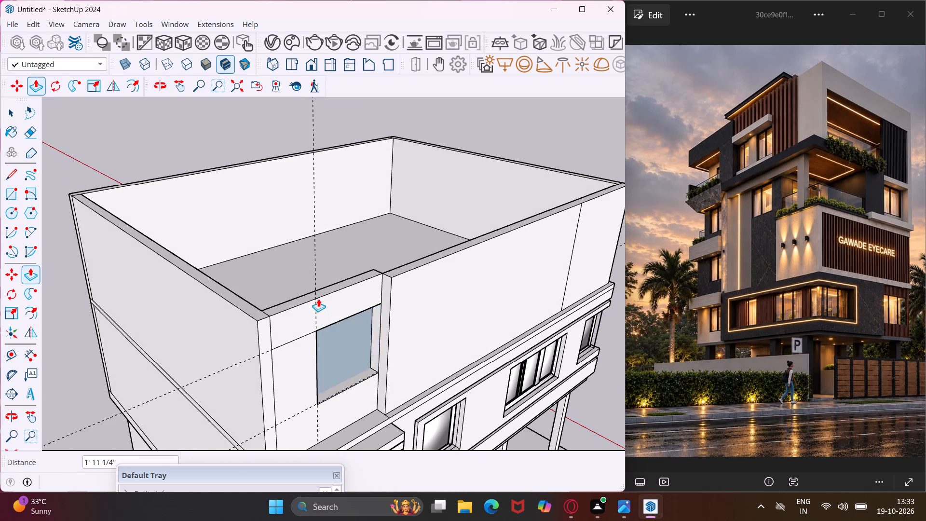
middle_drag(318, 286, 358, 346)
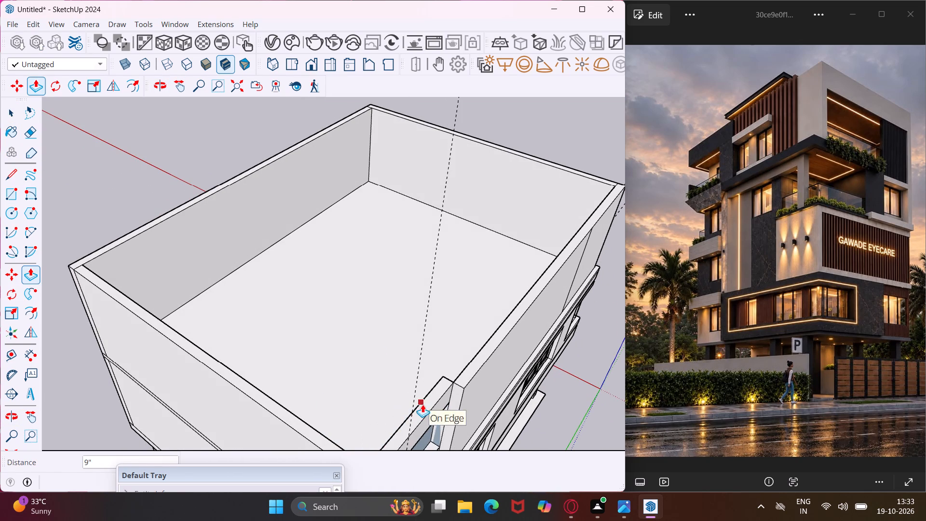
click(422, 404)
Pull the top band above the window outward 2' 4 1/2" to align with the front of the lower projection.
middle_drag(430, 414, 391, 359)
scroll(356, 331, up, 2)
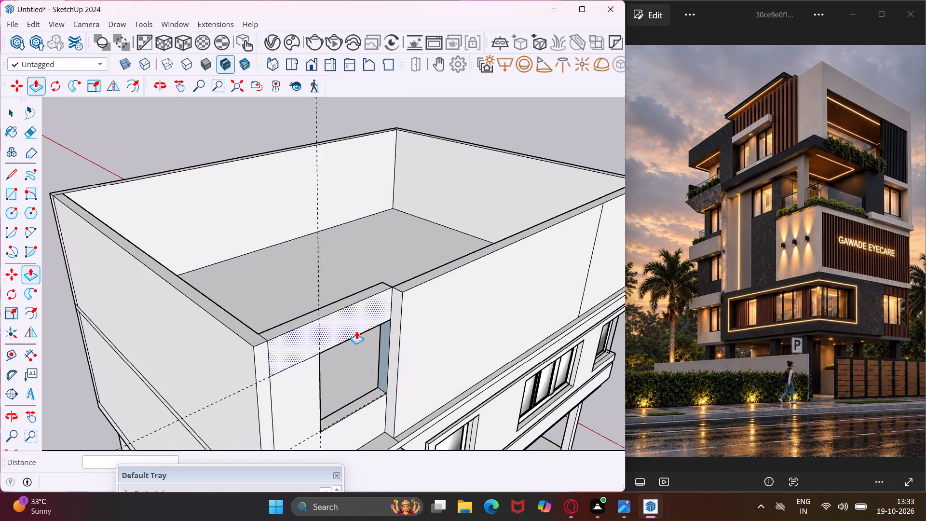
scroll(356, 331, up, 2)
click(356, 331)
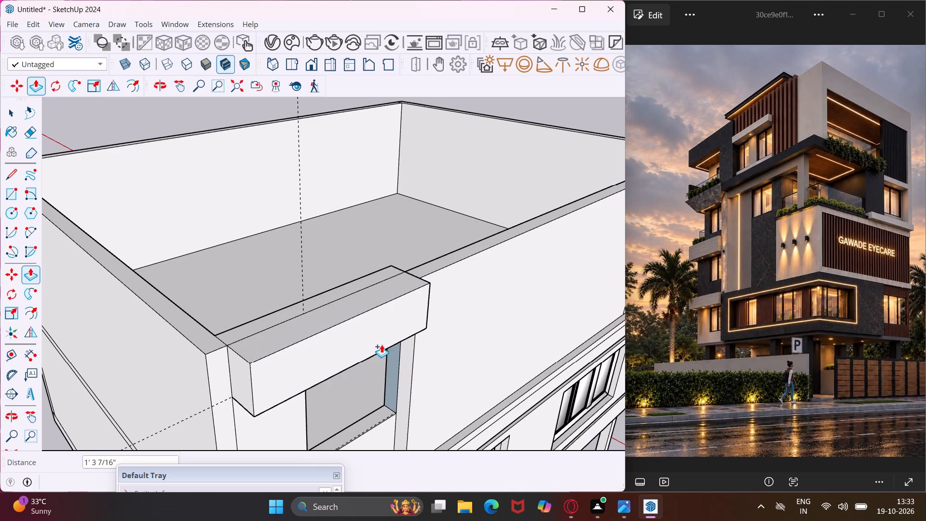
middle_drag(381, 344, 332, 246)
scroll(332, 246, down, 4)
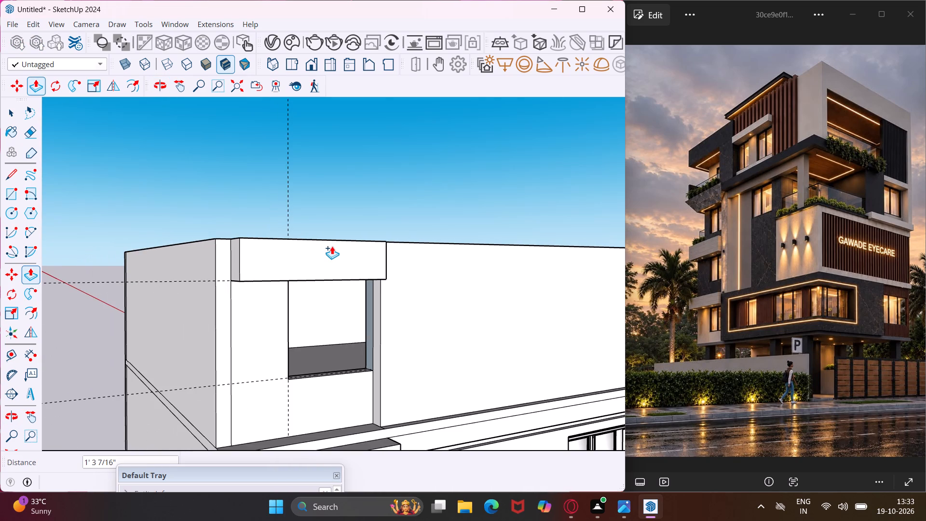
scroll(332, 246, down, 3)
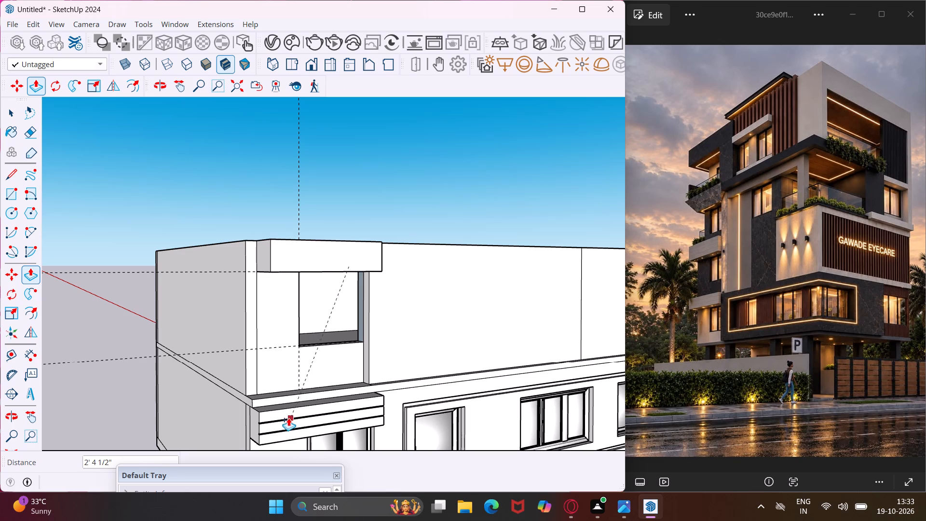
click(271, 416)
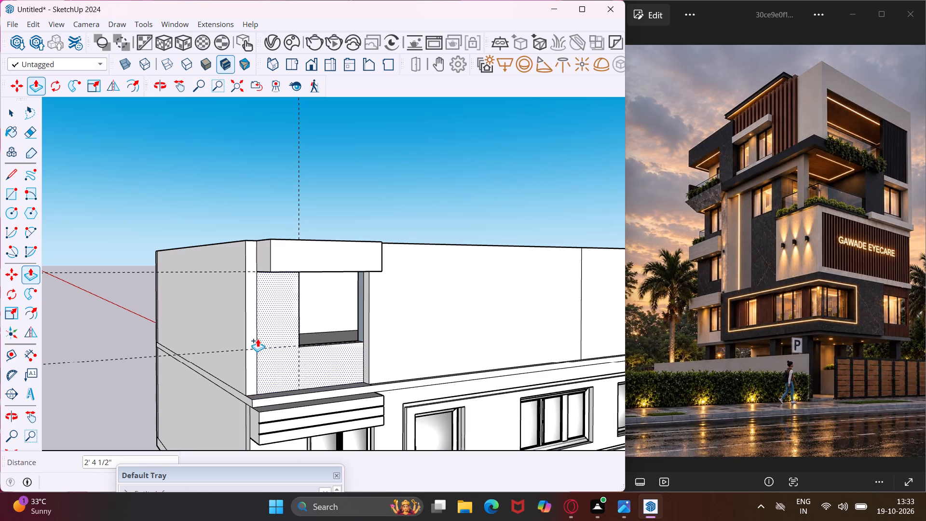
Extend the projecting band's end face to be flush with the building's outer corner.
scroll(262, 275, up, 8)
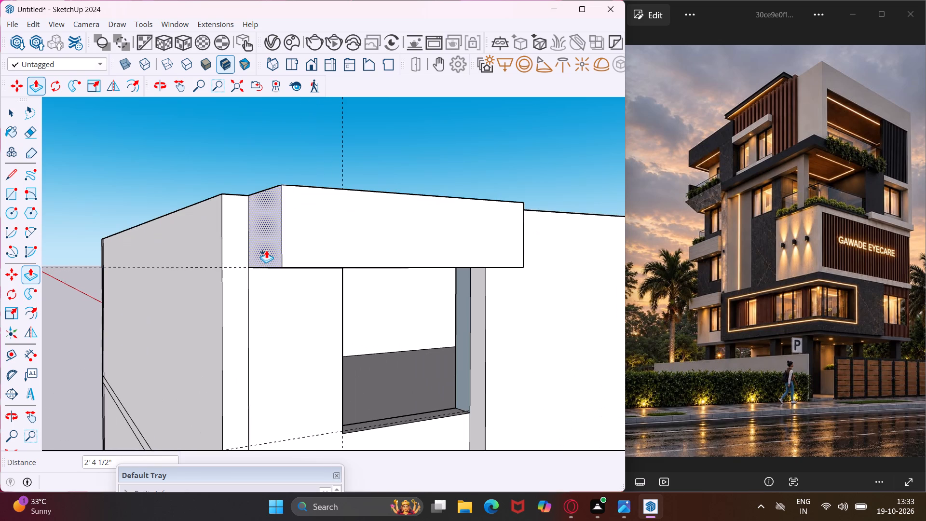
click(266, 250)
click(225, 306)
key(Escape)
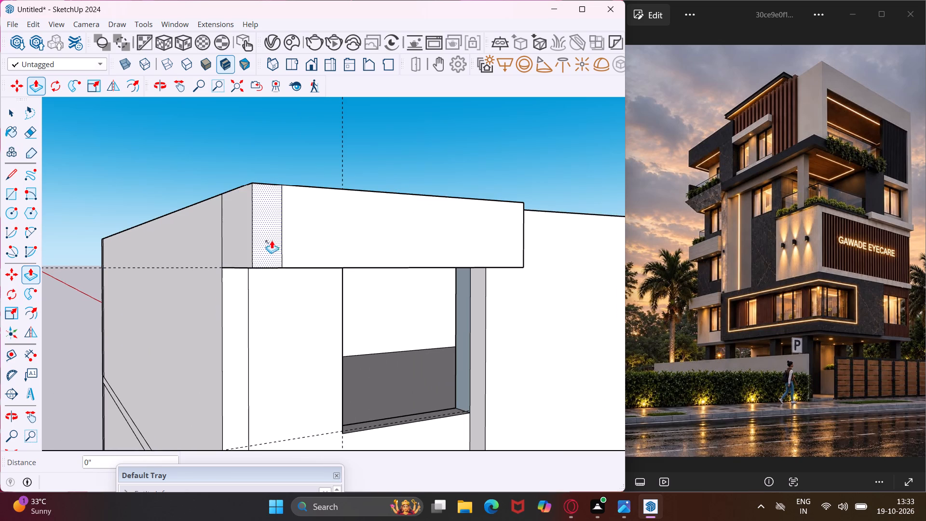
key(Escape)
key(space)
Erase the leftover dividing edges on the front and top faces of the projecting band.
middle_drag(289, 233, 223, 304)
key(e)
click(247, 286)
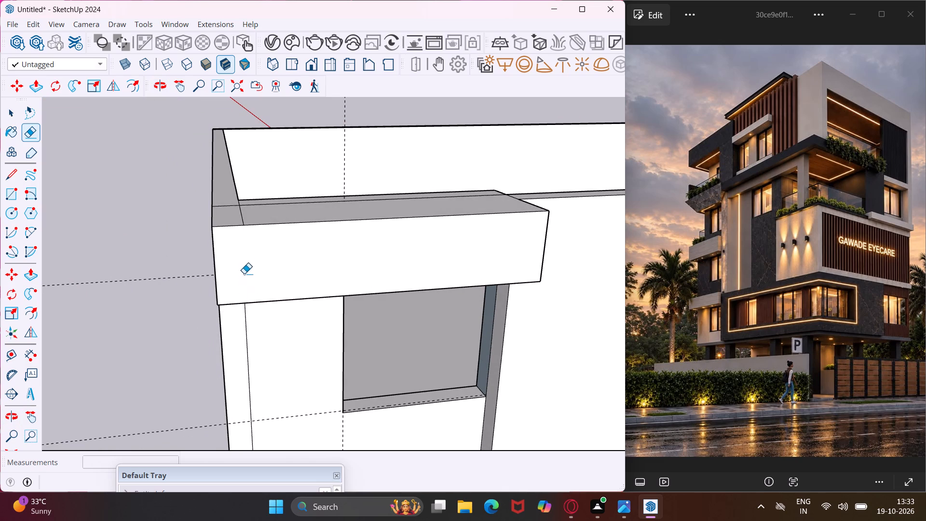
click(241, 217)
key(Escape)
key(space)
Erase the two leftover dividing edges on the underside of the projecting band.
middle_drag(324, 267, 267, 240)
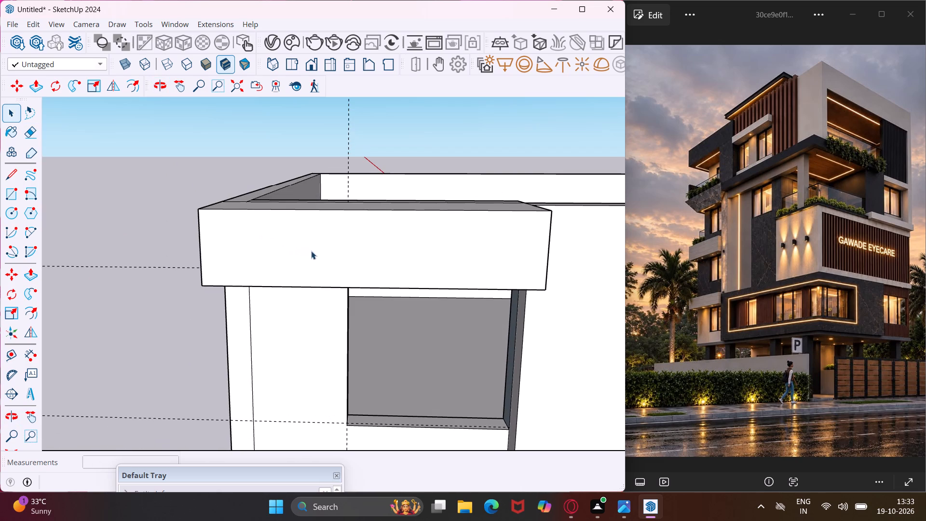
middle_drag(311, 251, 328, 105)
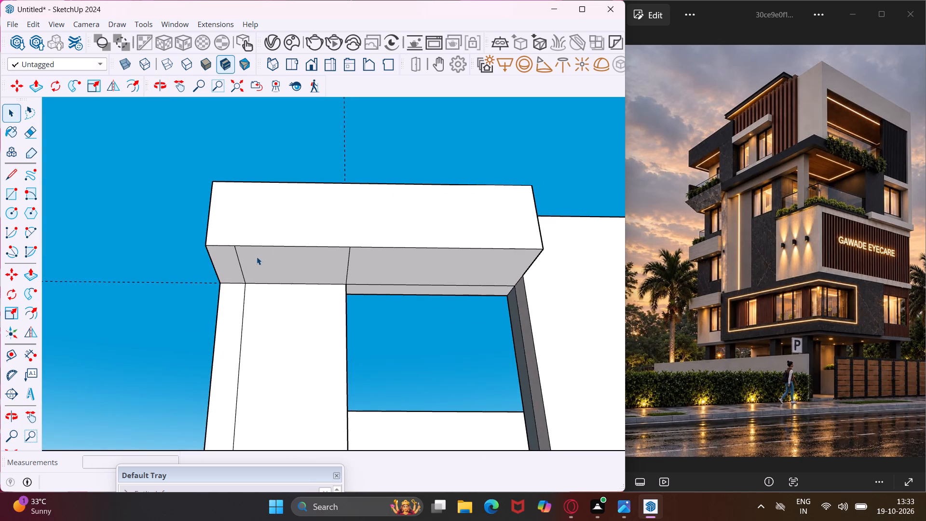
middle_drag(256, 258, 461, 250)
scroll(461, 250, up, 1)
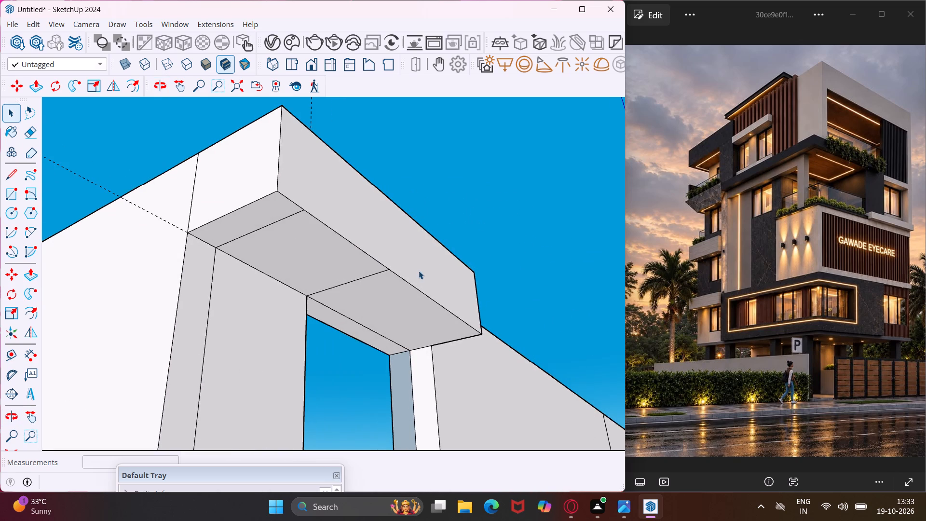
key(e)
click(371, 276)
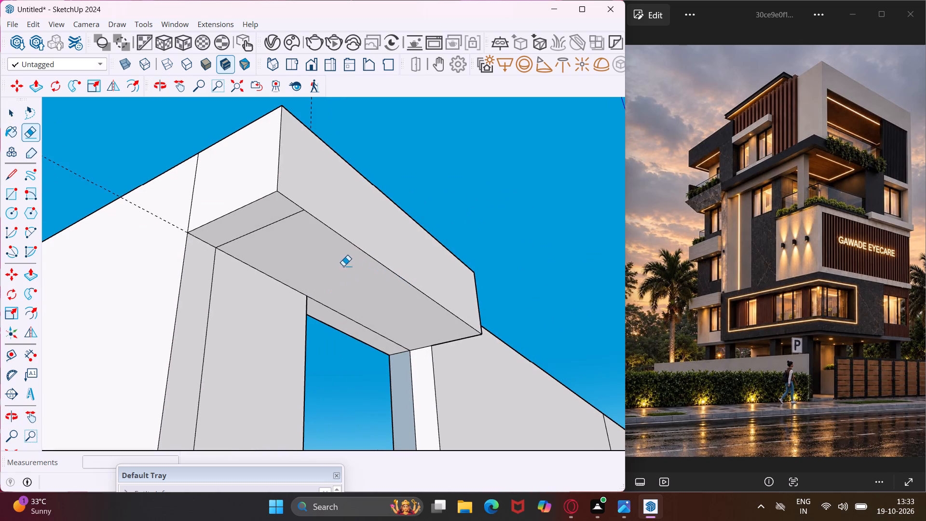
click(276, 221)
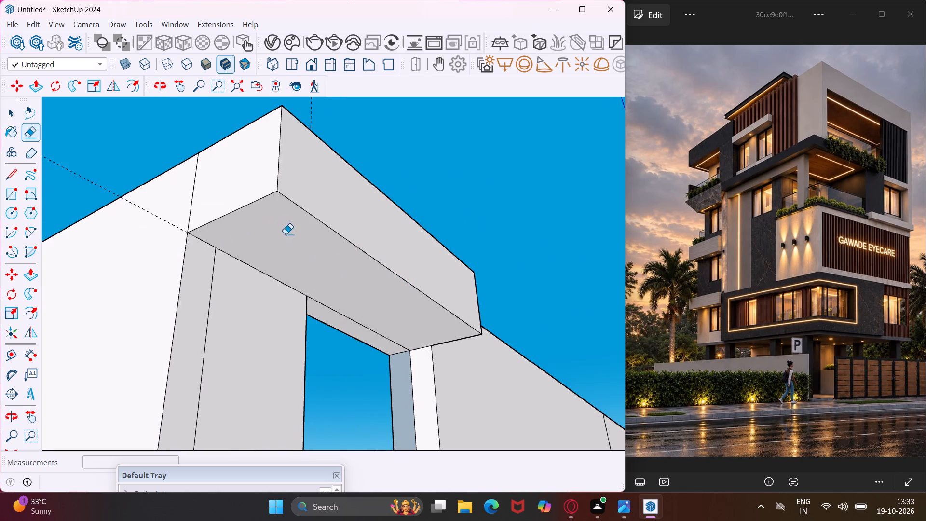
key(Escape)
key(space)
Offset the outline of the projecting band's underside face inward by about 2 1/4".
click(304, 258)
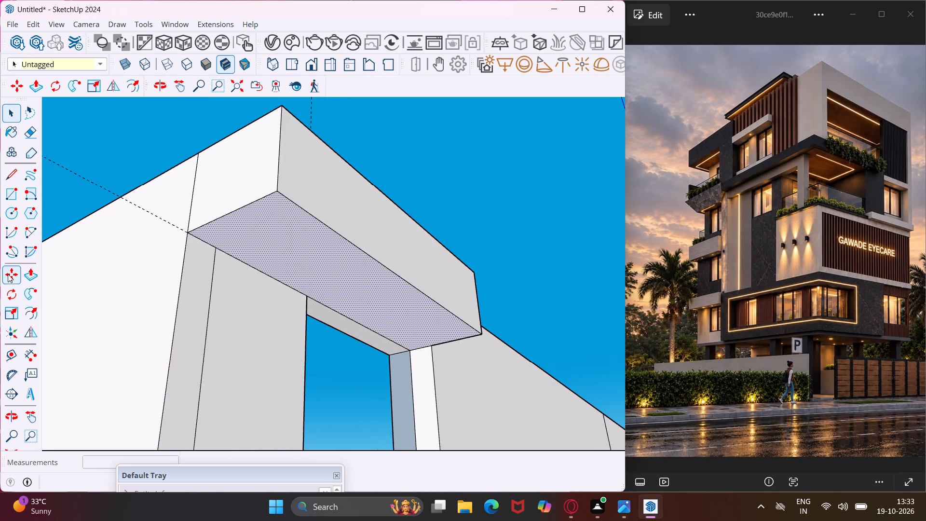
click(26, 305)
scroll(245, 210, up, 1)
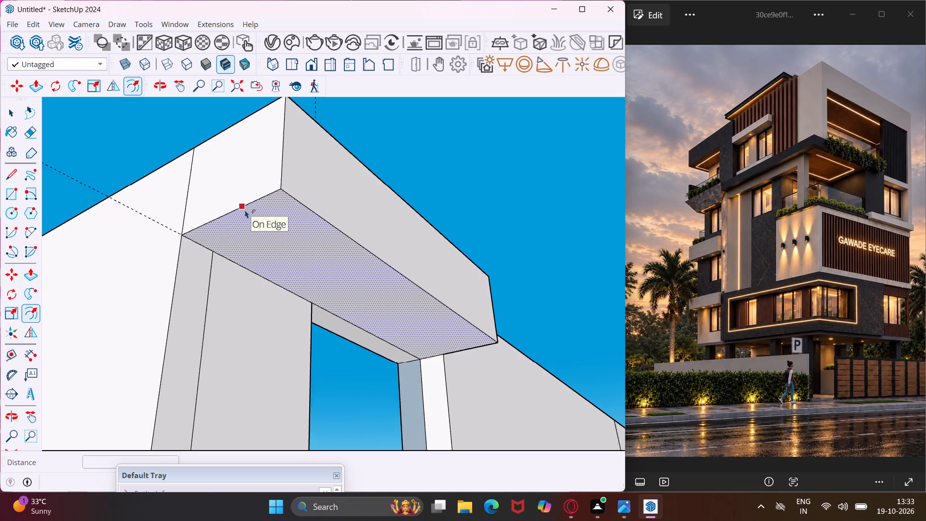
scroll(245, 210, up, 2)
click(245, 210)
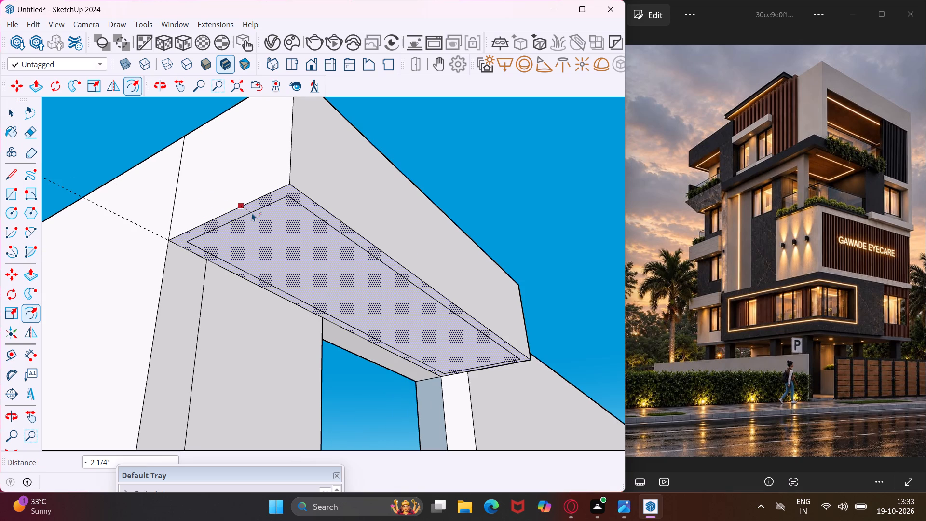
click(253, 214)
key(Escape)
key(space)
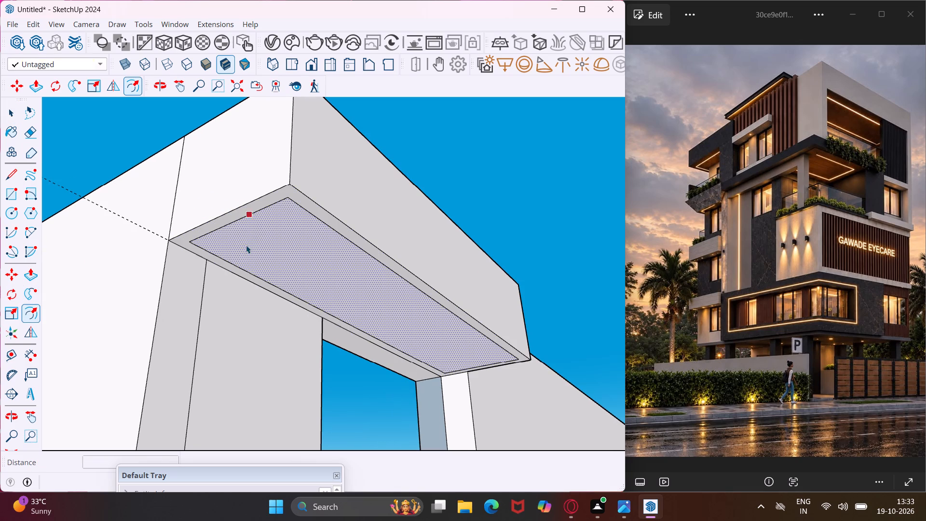
Move the inset outline's whole wall-side edge about 2 9/16" back onto the wall line.
click(234, 265)
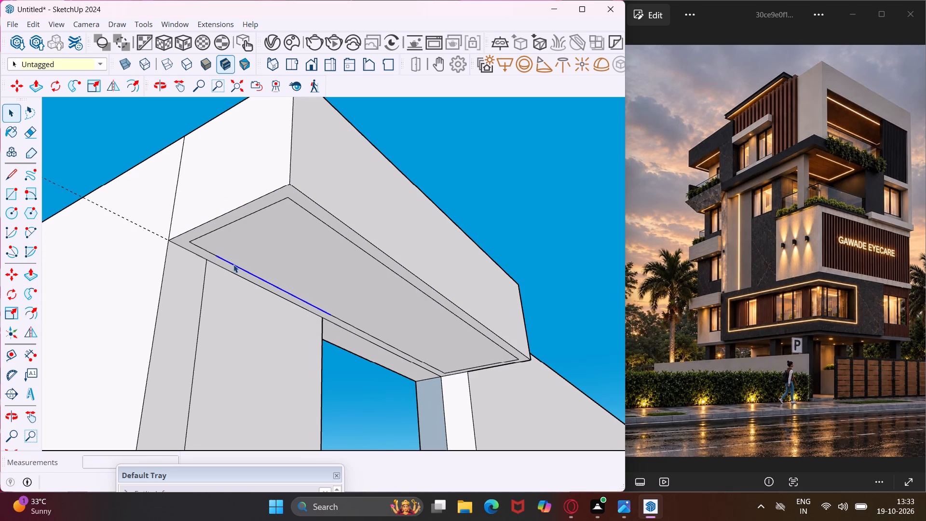
ctrl+click(208, 251)
ctrl+click(339, 320)
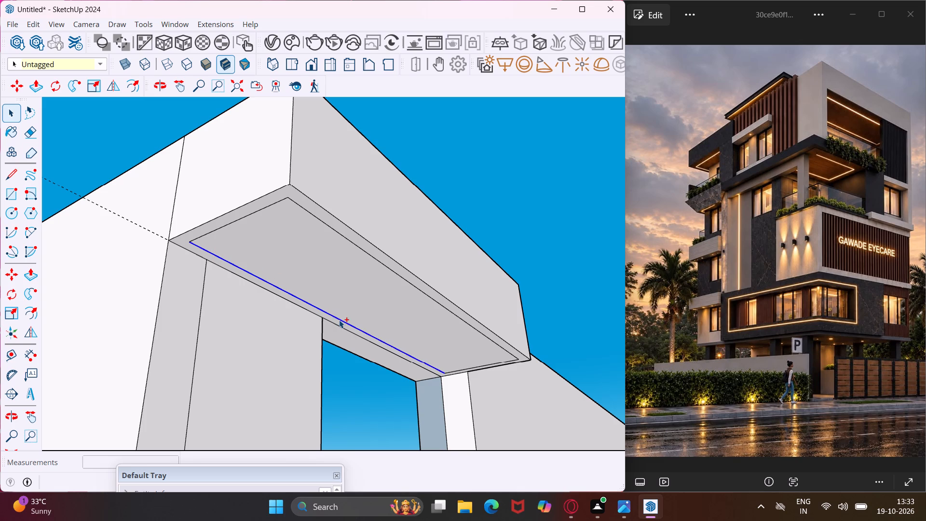
key(m)
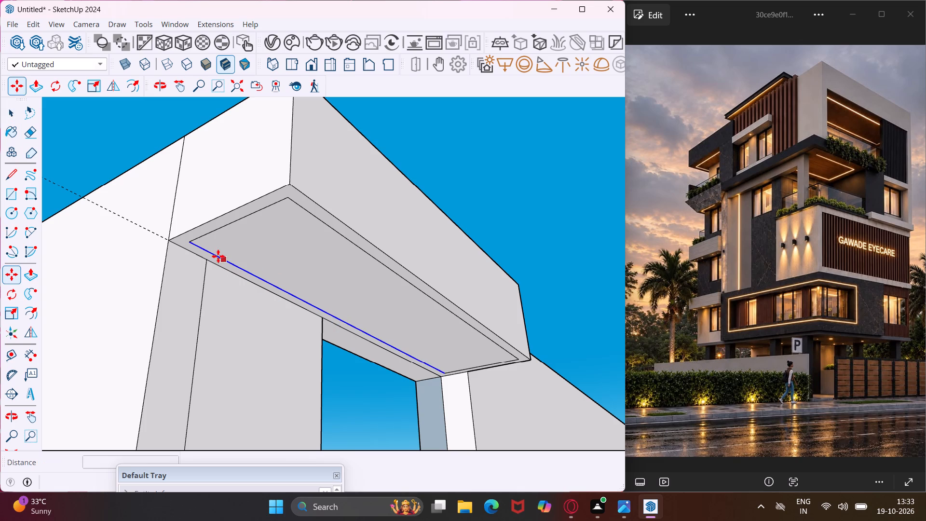
click(191, 243)
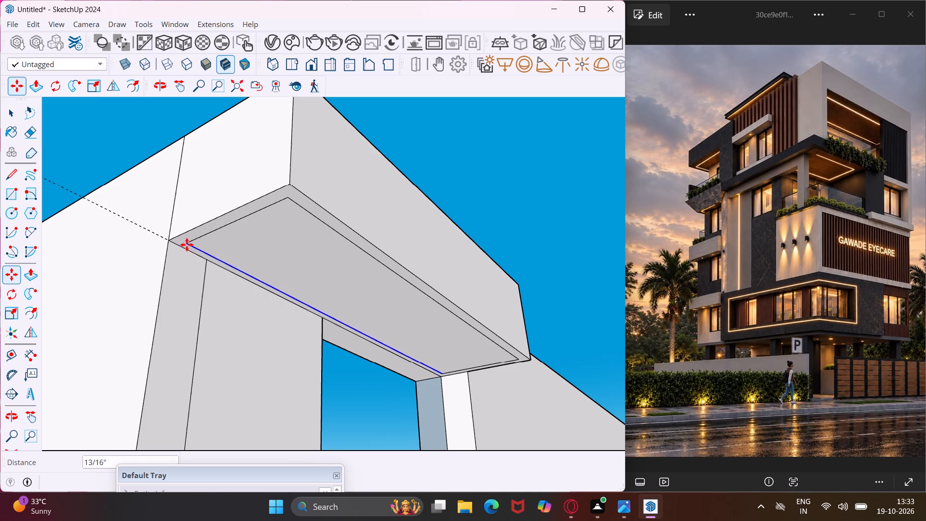
click(182, 247)
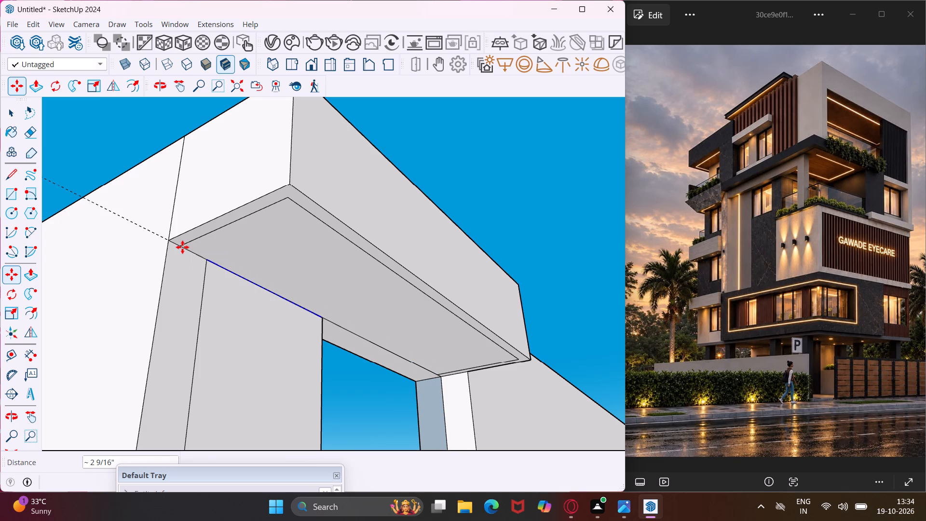
key(Escape)
key(space)
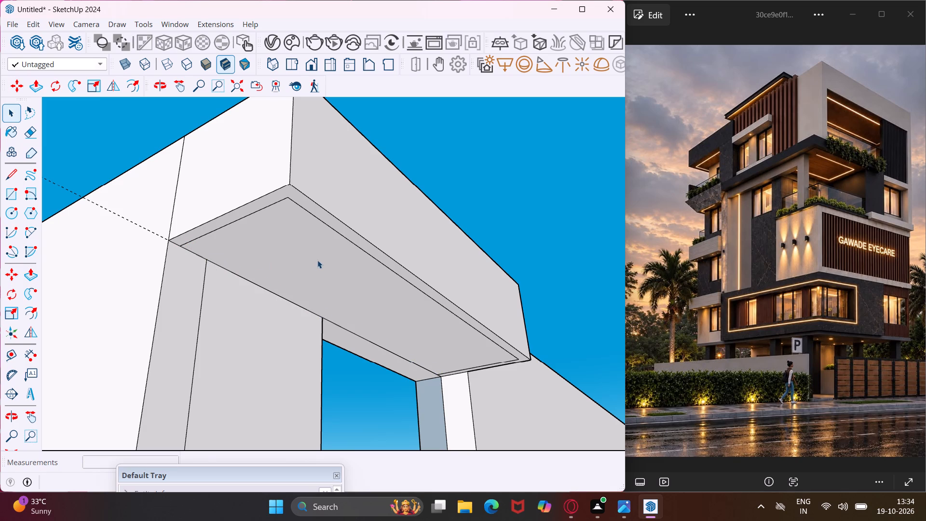
Push the inset underside panel up about 2 11/16" into the projecting band.
click(317, 260)
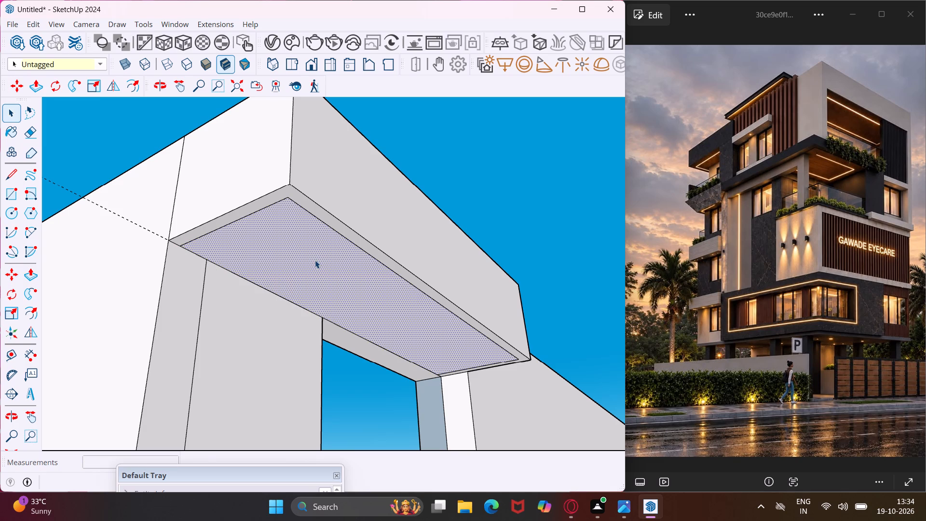
key(p)
click(315, 260)
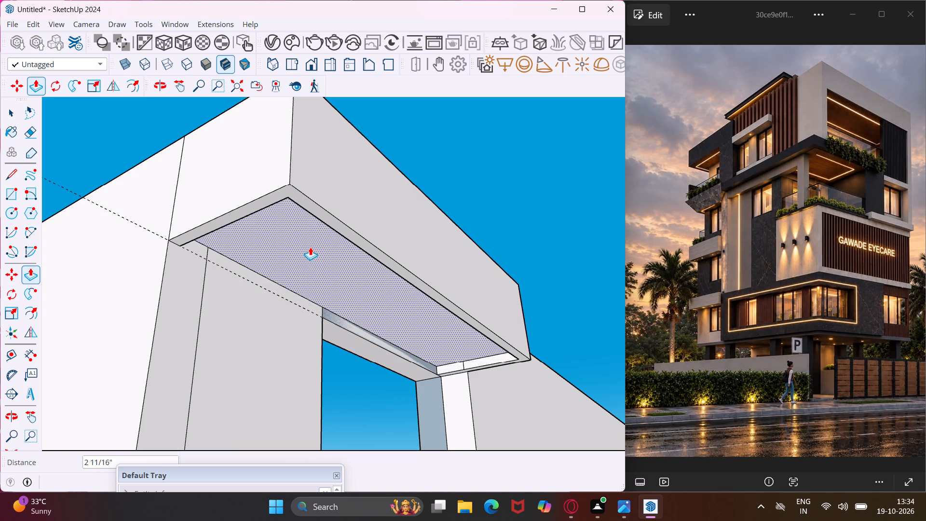
click(310, 247)
key(Escape)
key(space)
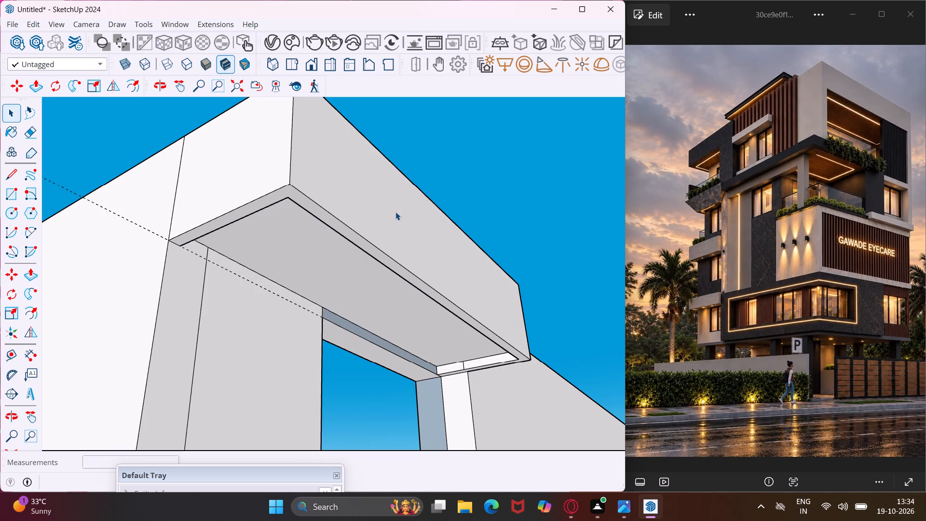
Copy the band's top front edge down to its bottom corner and divide the copies by 3, splitting the front face into equal strips.
middle_drag(385, 234, 276, 354)
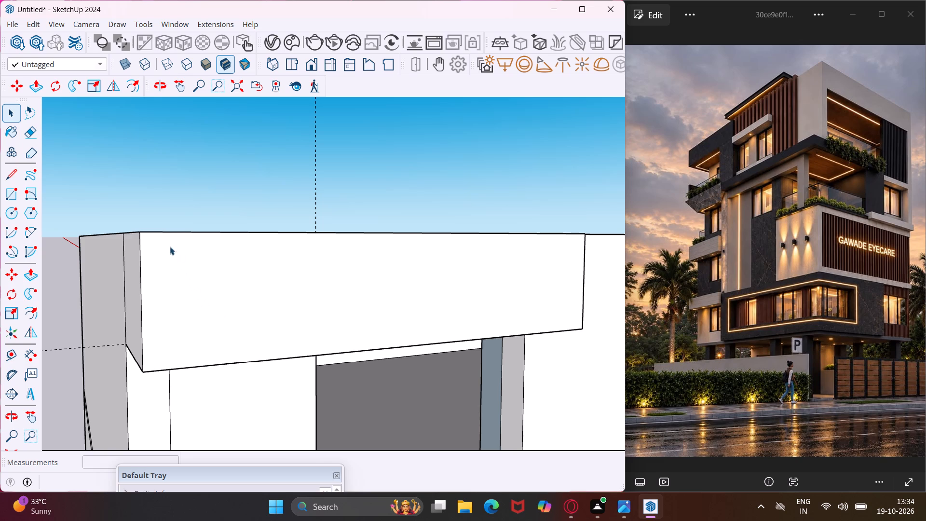
click(164, 233)
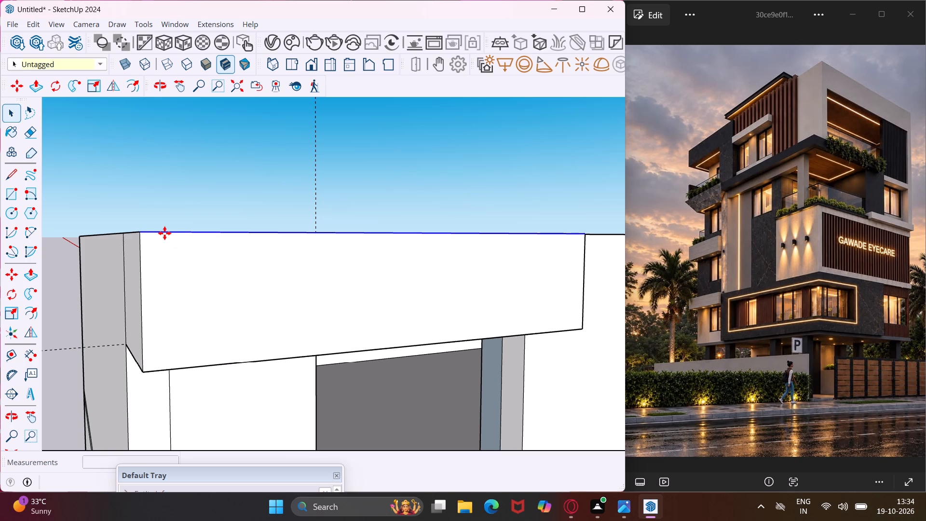
key(m)
click(136, 233)
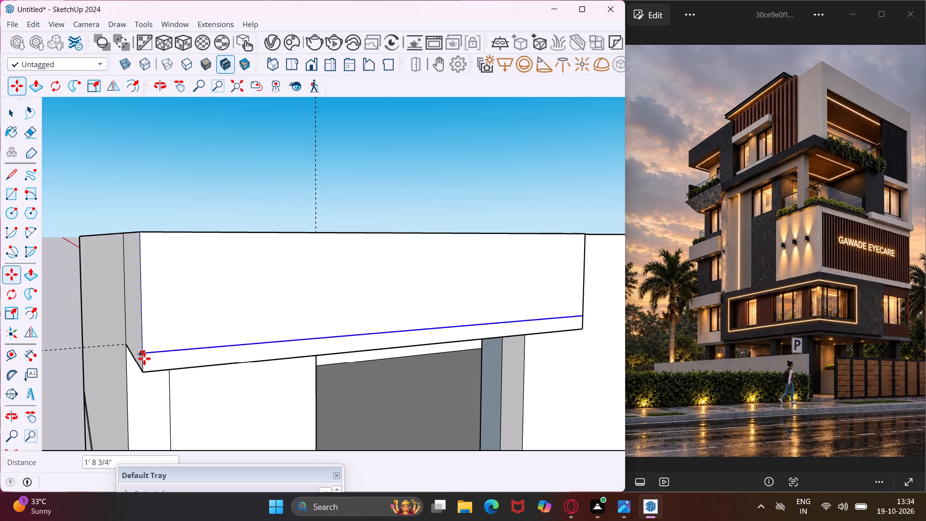
click(144, 373)
text(/3)
key(Return)
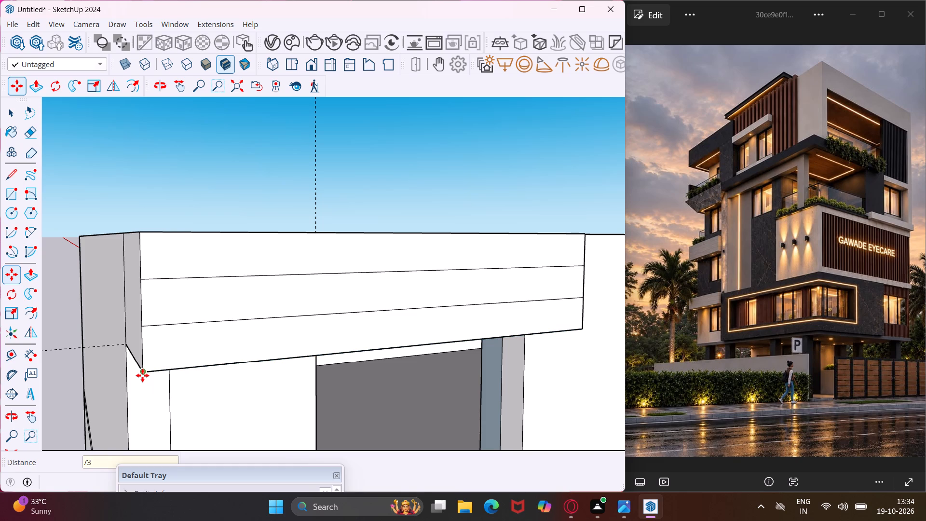
key(Escape)
key(space)
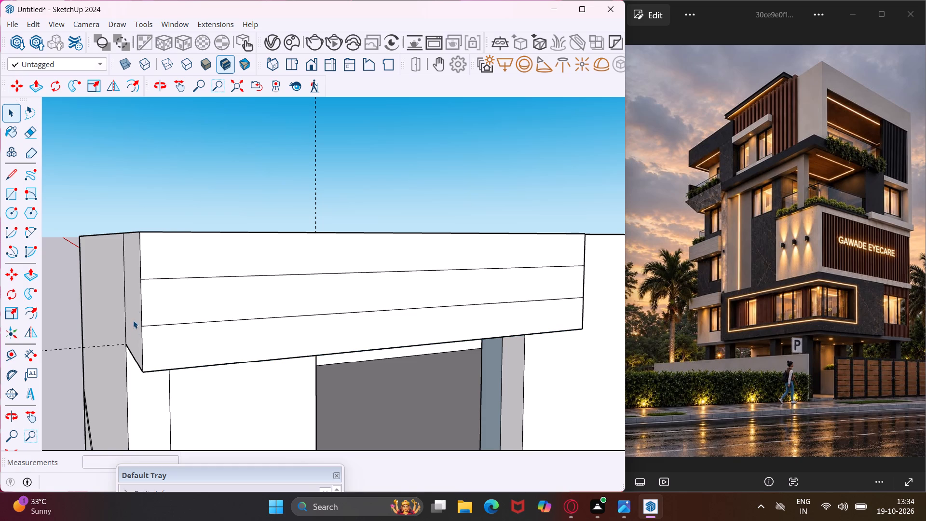
Copy both dividing lines on the band's front face down about 1 1/8" to outline two narrow horizontal strips.
click(143, 279)
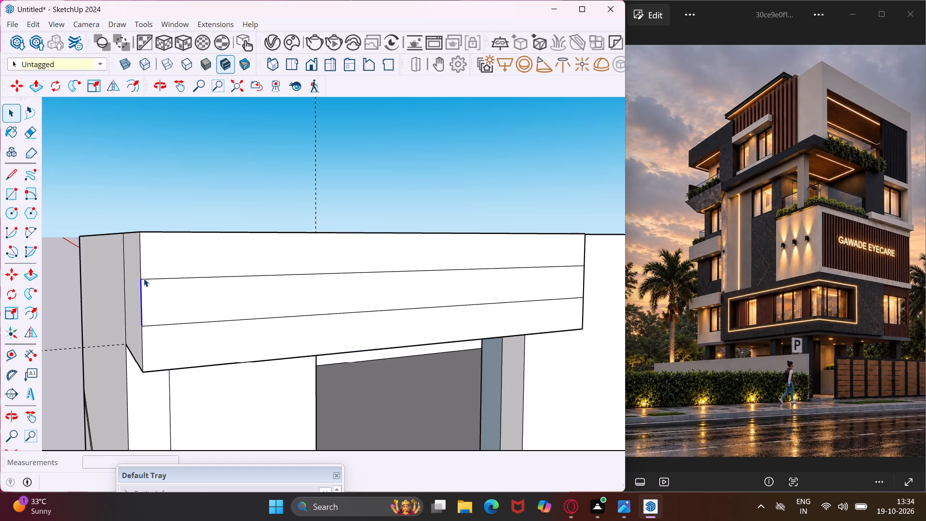
click(144, 278)
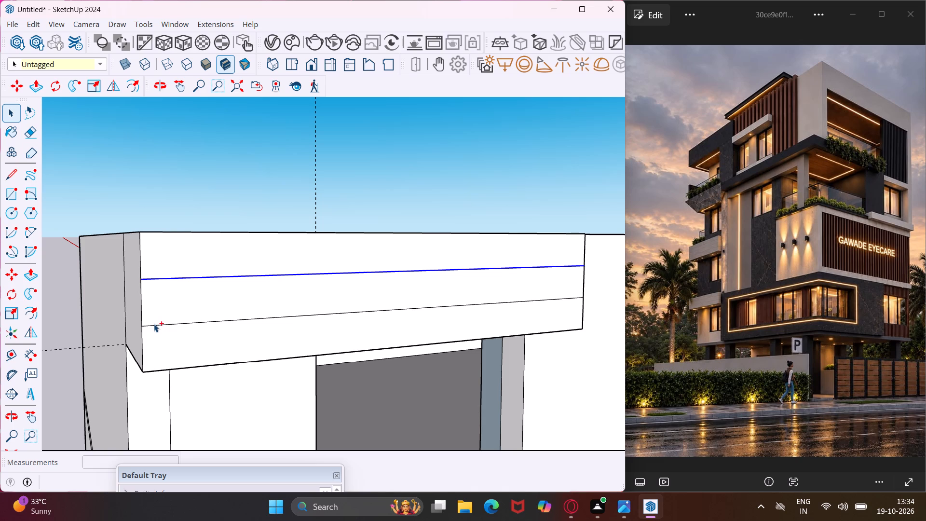
ctrl+click(154, 324)
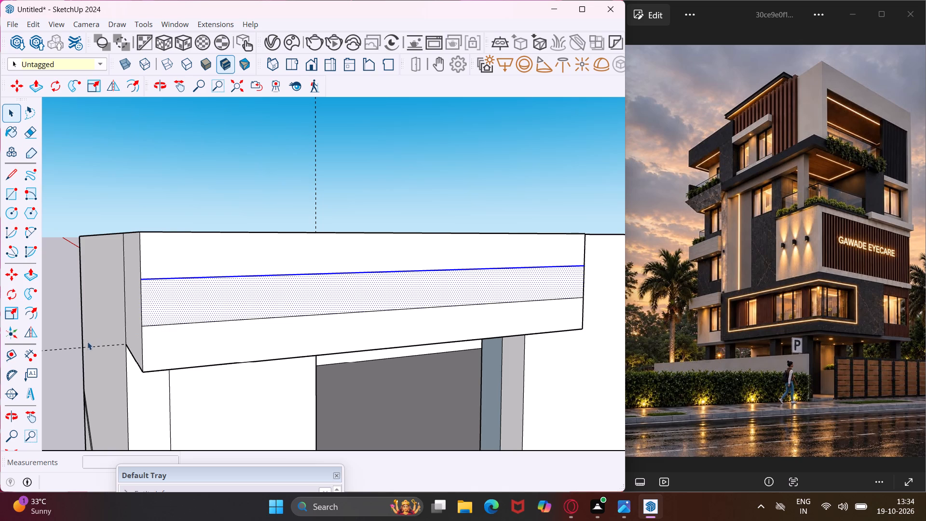
click(56, 345)
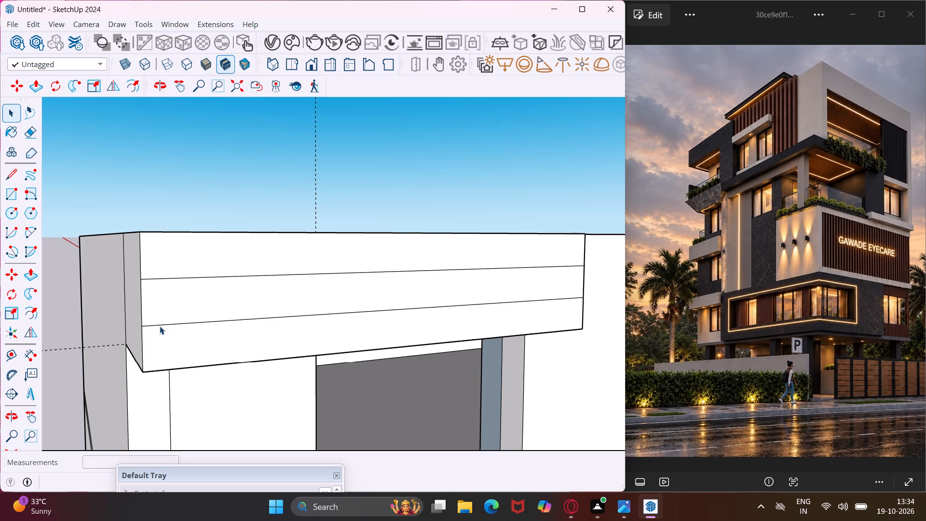
click(160, 326)
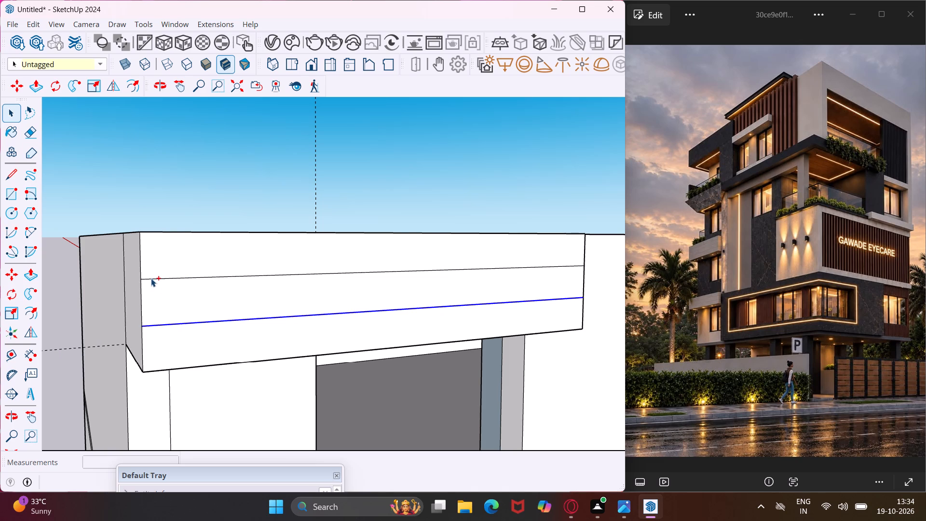
ctrl+click(151, 278)
key(m)
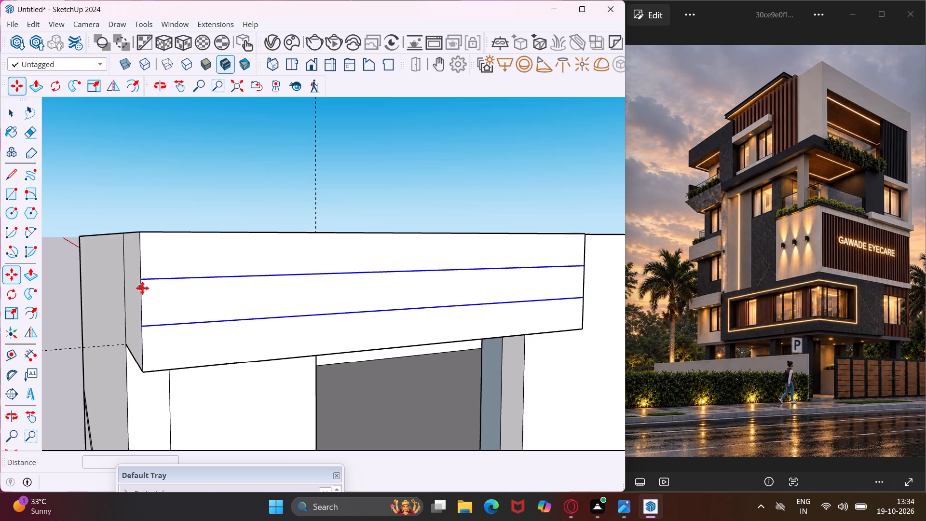
click(140, 279)
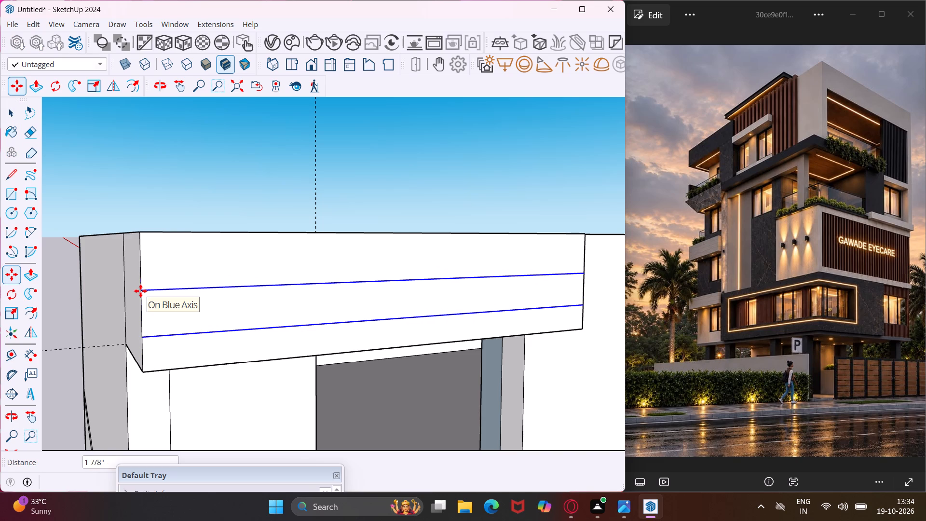
scroll(140, 287, up, 2)
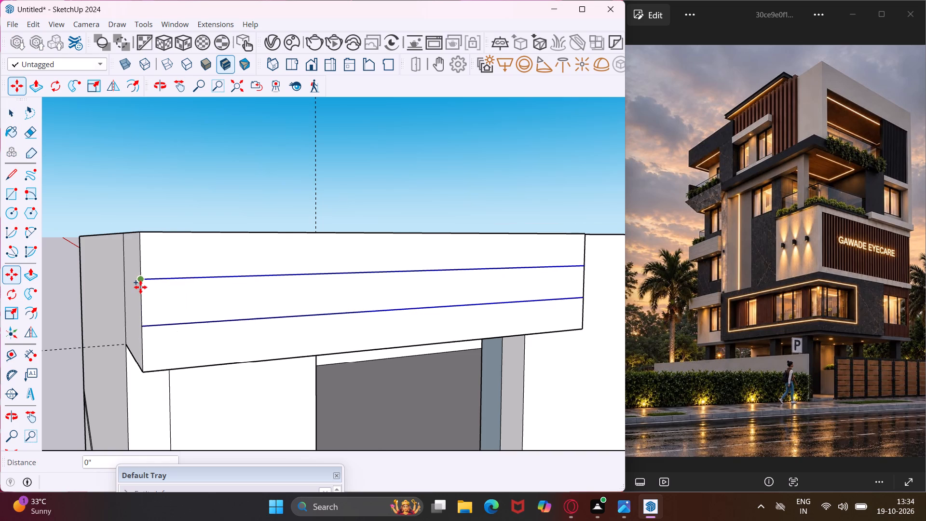
scroll(140, 287, up, 3)
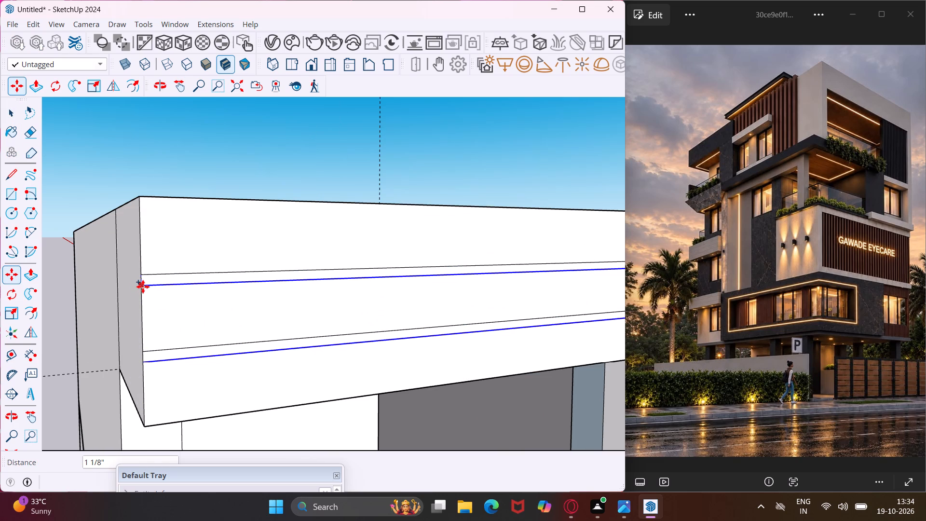
click(143, 287)
key(Escape)
key(space)
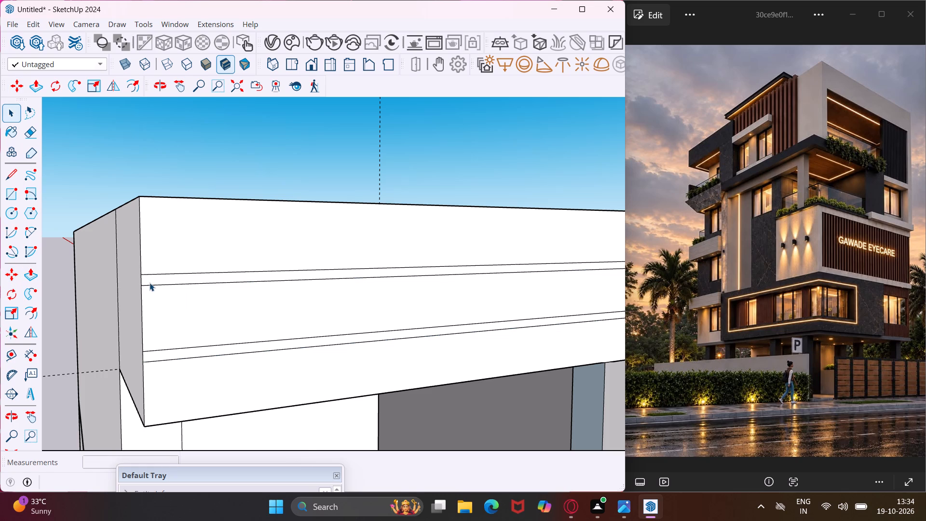
Push both narrow strips on the band's front face 2" inward to form horizontal grooves.
scroll(150, 280, up, 4)
click(150, 280)
key(p)
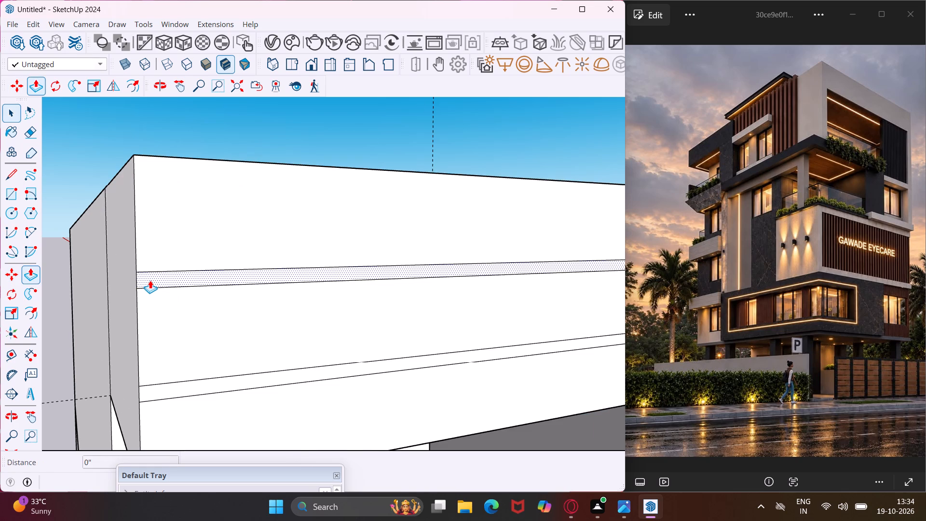
click(150, 280)
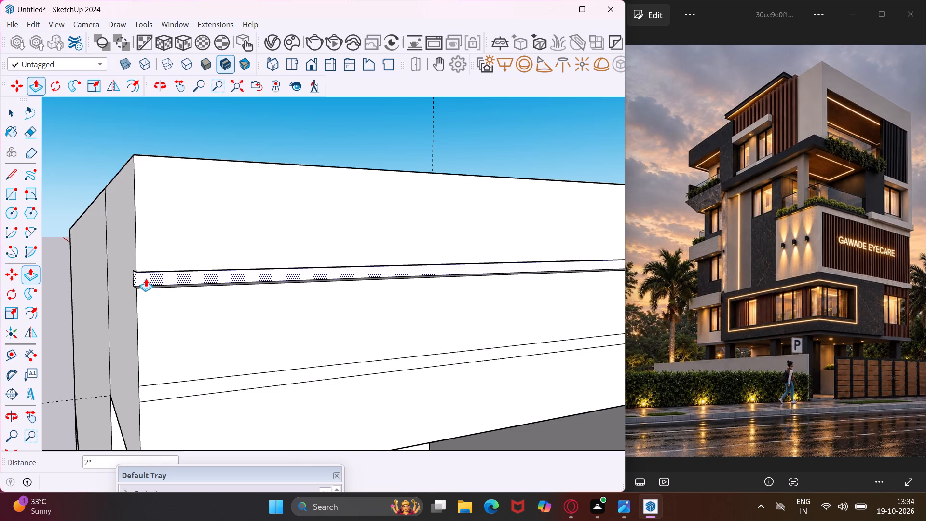
click(146, 278)
key(Escape)
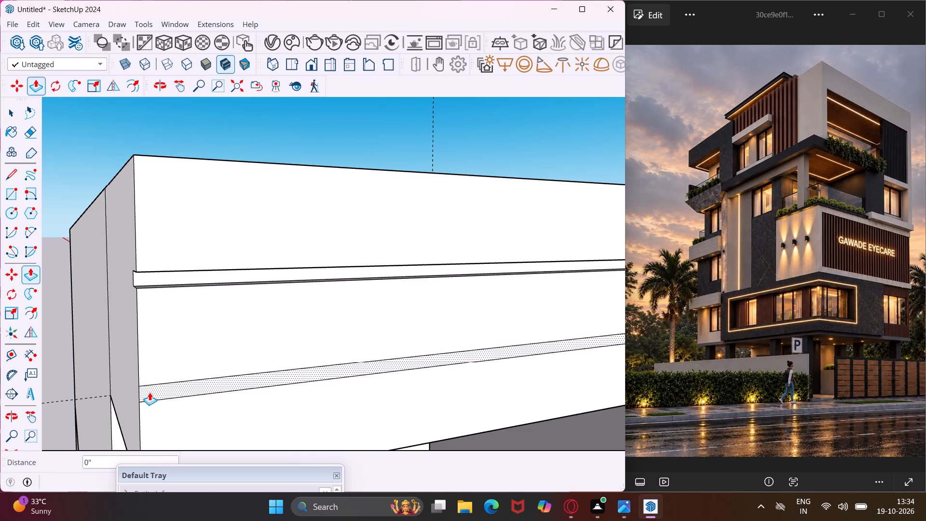
double_click(148, 390)
key(Escape)
key(space)
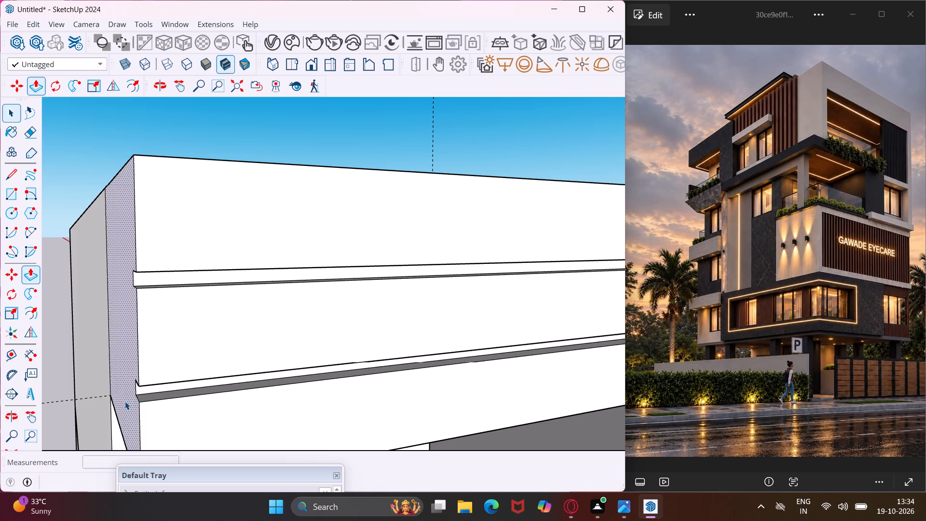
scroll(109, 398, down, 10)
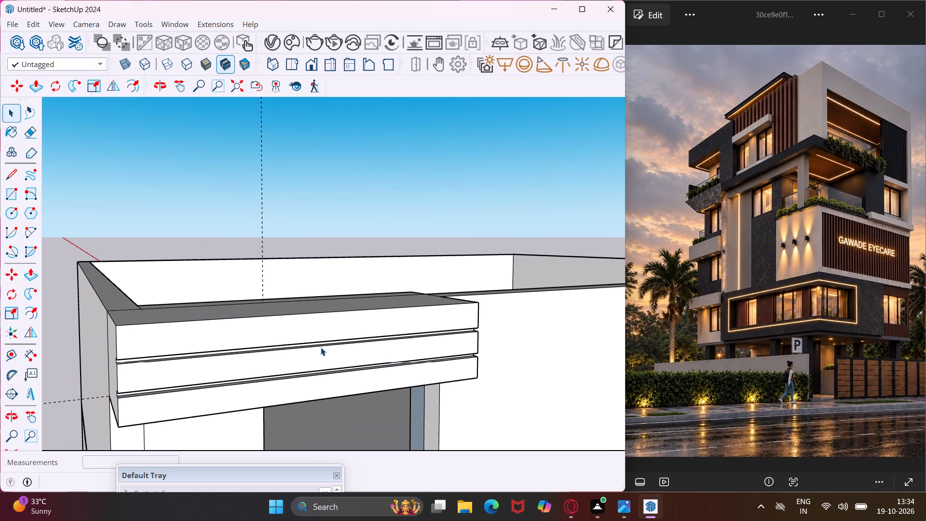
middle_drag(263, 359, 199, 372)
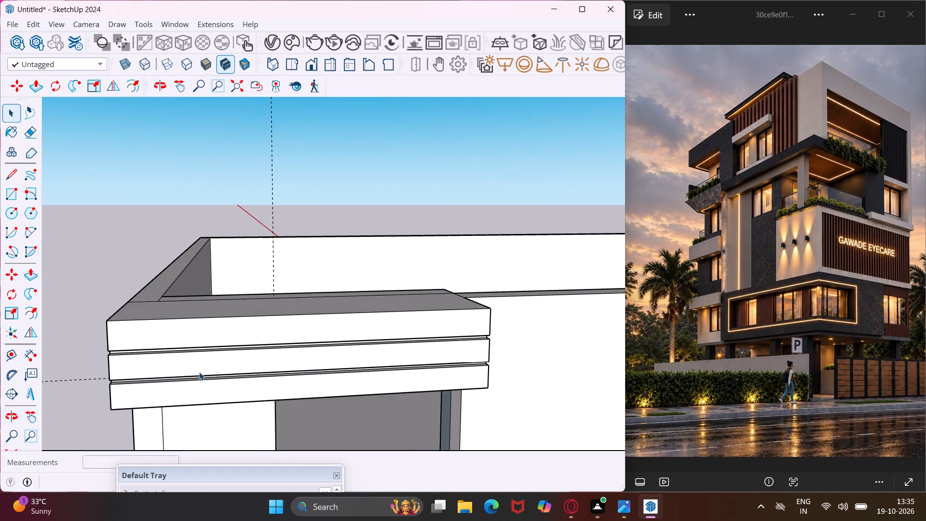
Draw a strip about 1 1/8" by 1' 5 1/2" on the upper canopy's side face, from the upper groove's end to the wall.
middle_drag(355, 353, 111, 357)
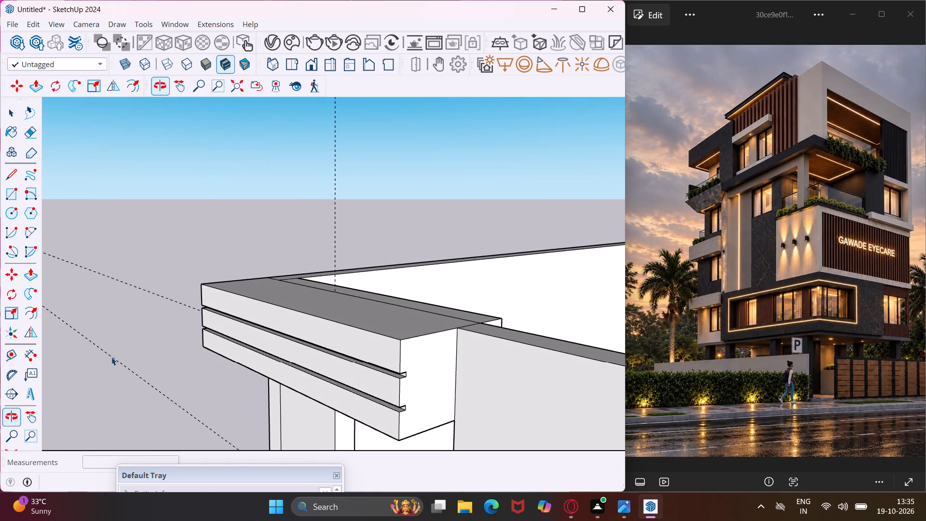
scroll(408, 383, up, 4)
scroll(409, 382, down, 1)
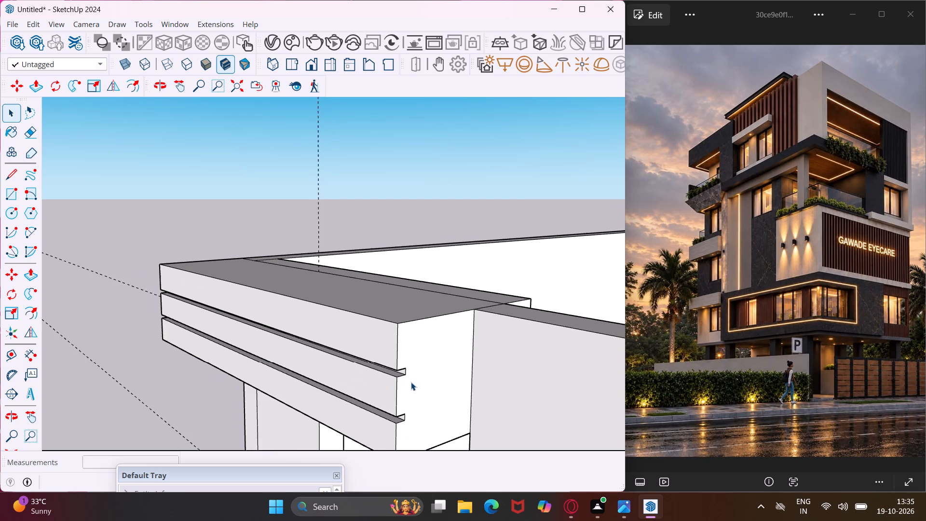
scroll(411, 382, down, 1)
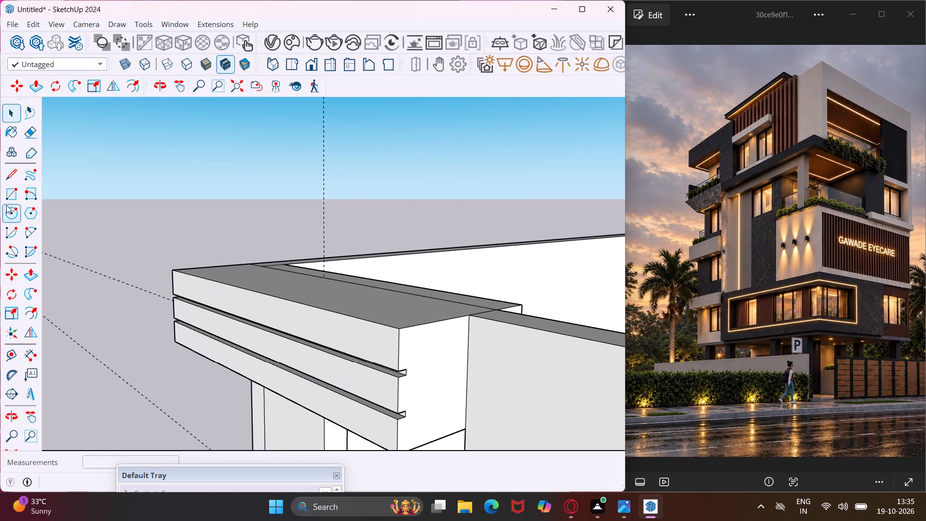
click(7, 201)
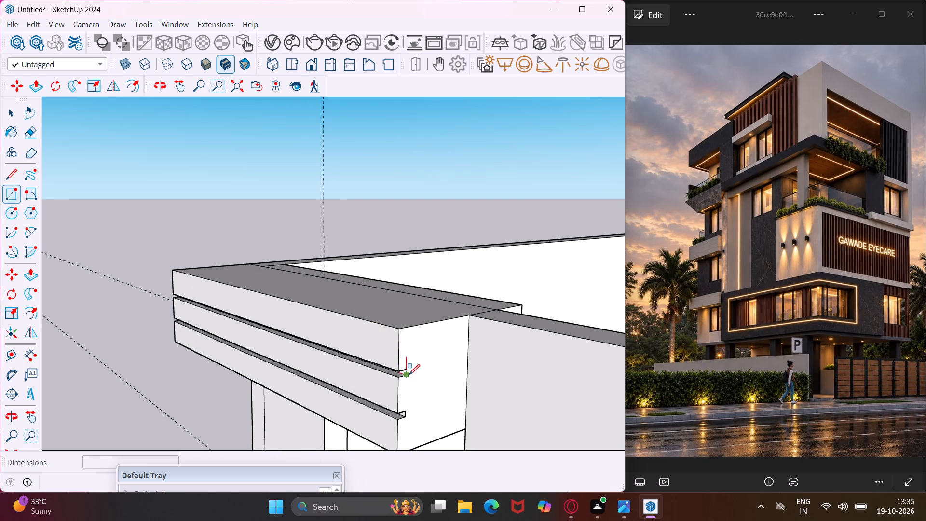
scroll(409, 375, up, 4)
click(408, 376)
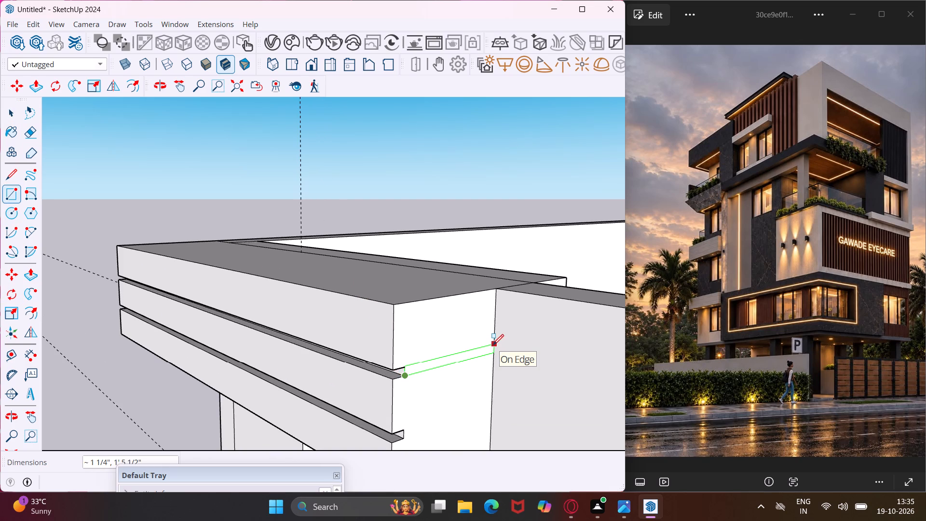
scroll(492, 344, up, 6)
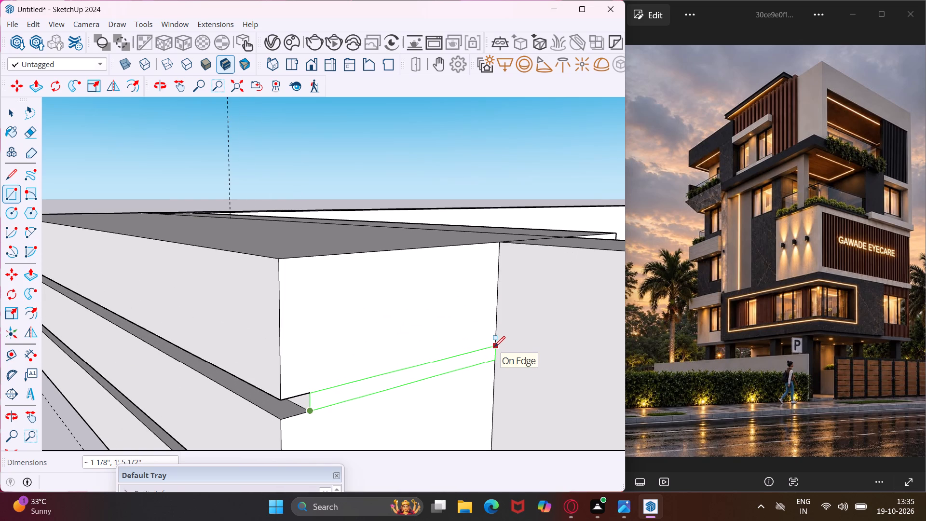
click(494, 346)
scroll(472, 333, down, 4)
middle_drag(464, 359, 455, 276)
key(Escape)
Copy the strip on the upper canopy's side face 8" down, in line with the lower front groove.
key(space)
click(417, 307)
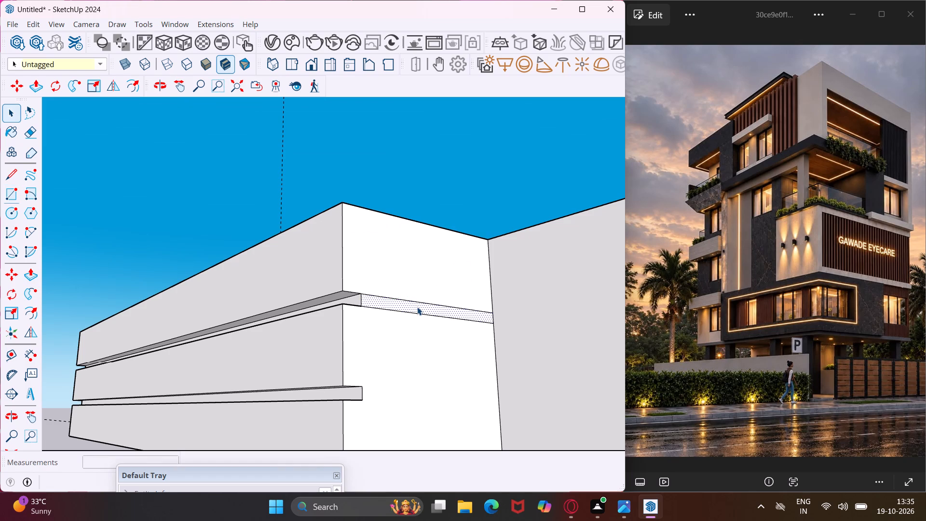
key(m)
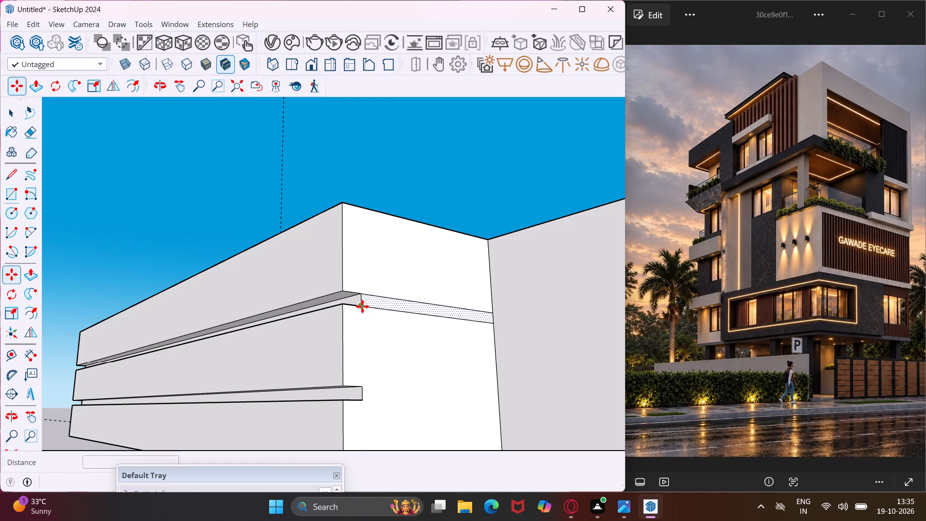
click(362, 306)
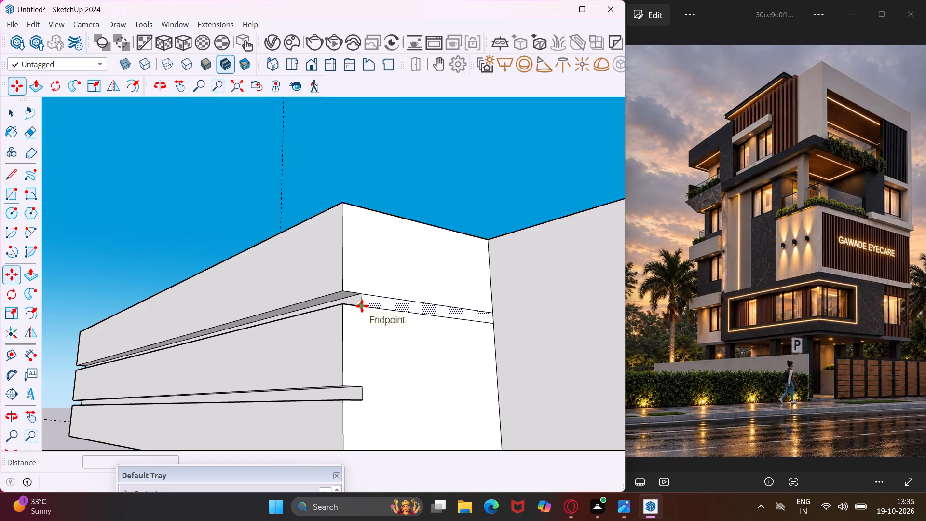
click(362, 306)
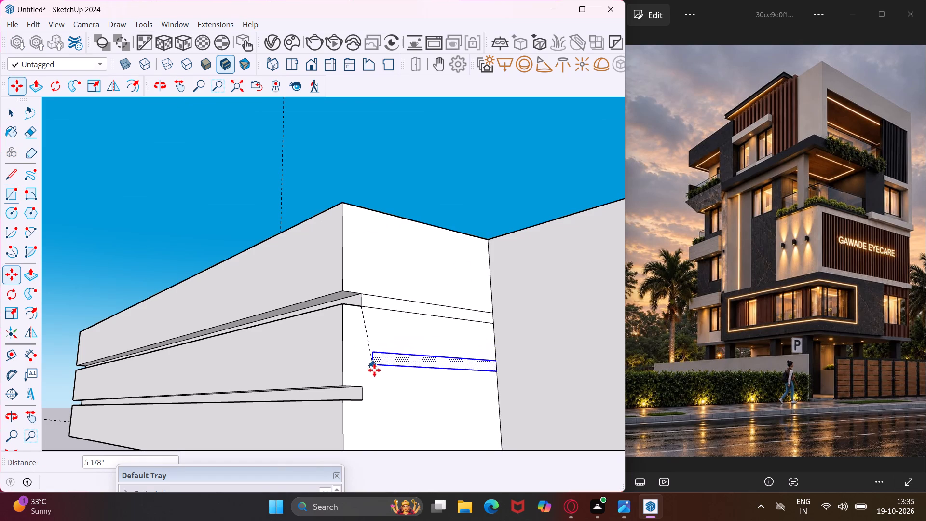
click(364, 402)
key(Escape)
key(space)
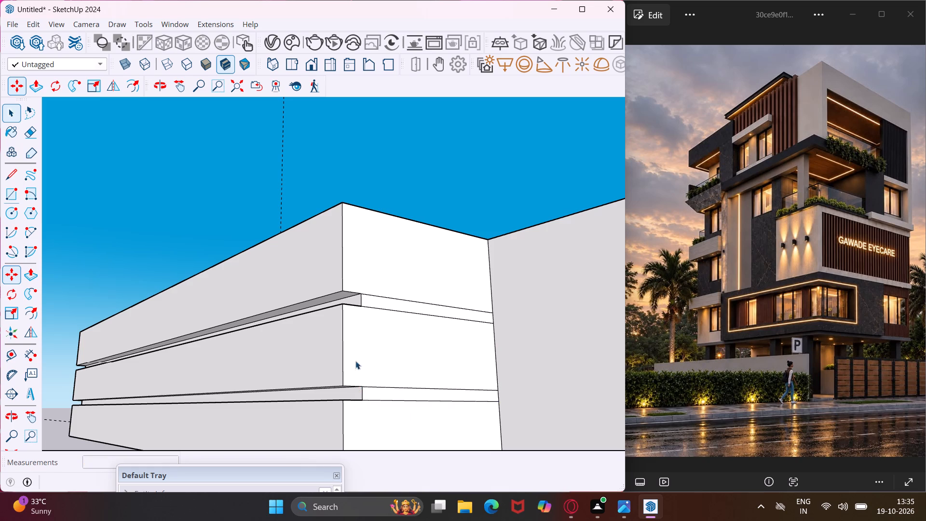
Draw a strip about 3/4" by 1' 1 3/16" on the lower canopy's side face, from the upper groove's end to the wall.
scroll(360, 323, down, 16)
scroll(367, 320, down, 13)
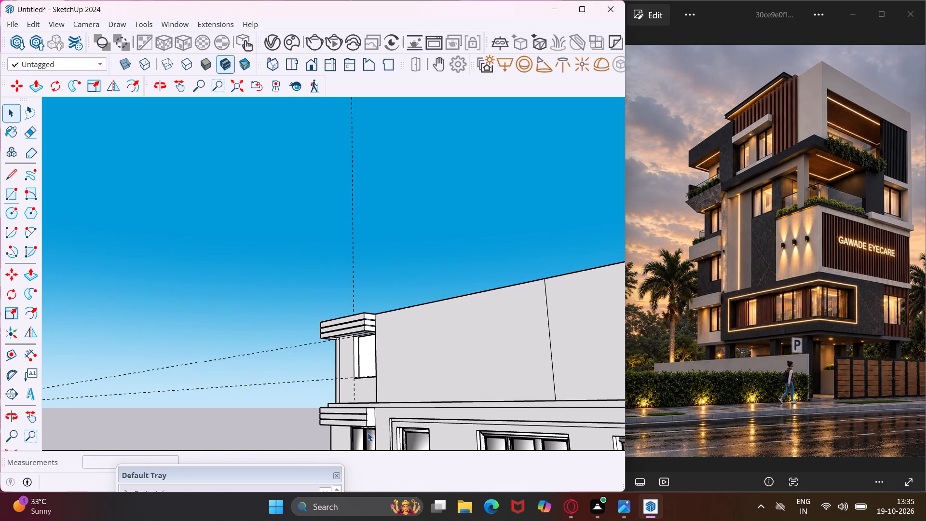
scroll(369, 419, up, 12)
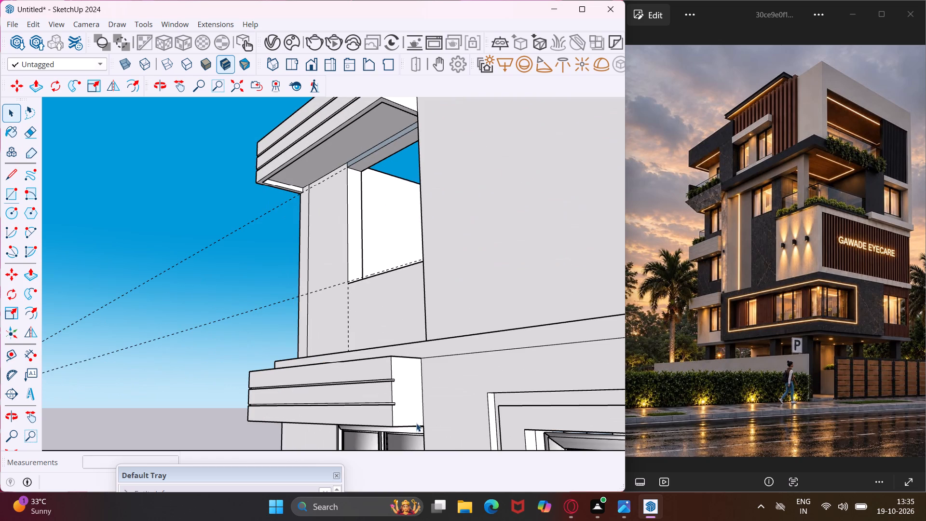
middle_drag(423, 414, 373, 415)
scroll(374, 414, up, 4)
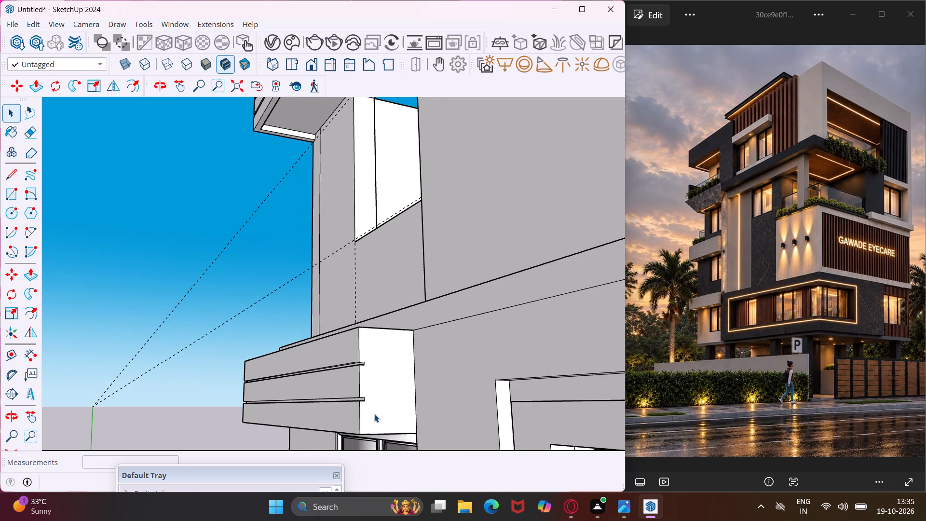
scroll(375, 411, up, 4)
middle_drag(371, 414, 358, 440)
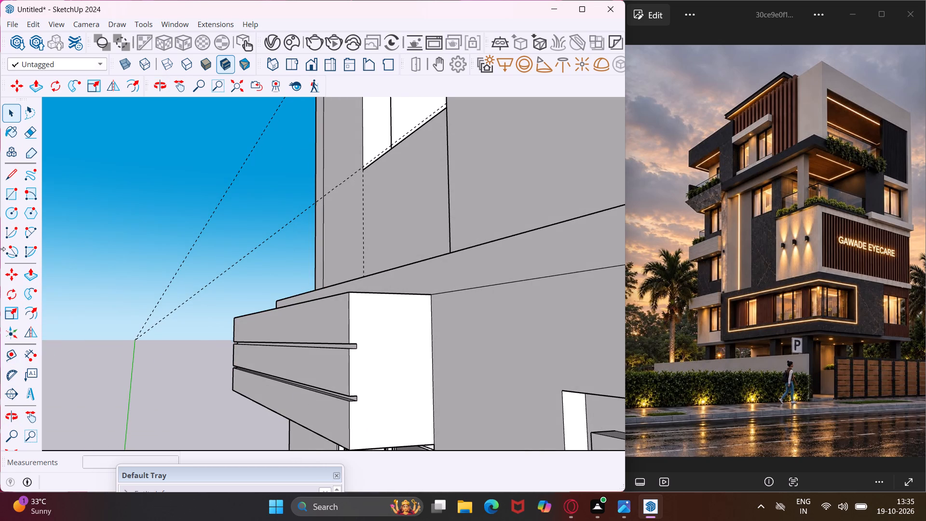
click(7, 189)
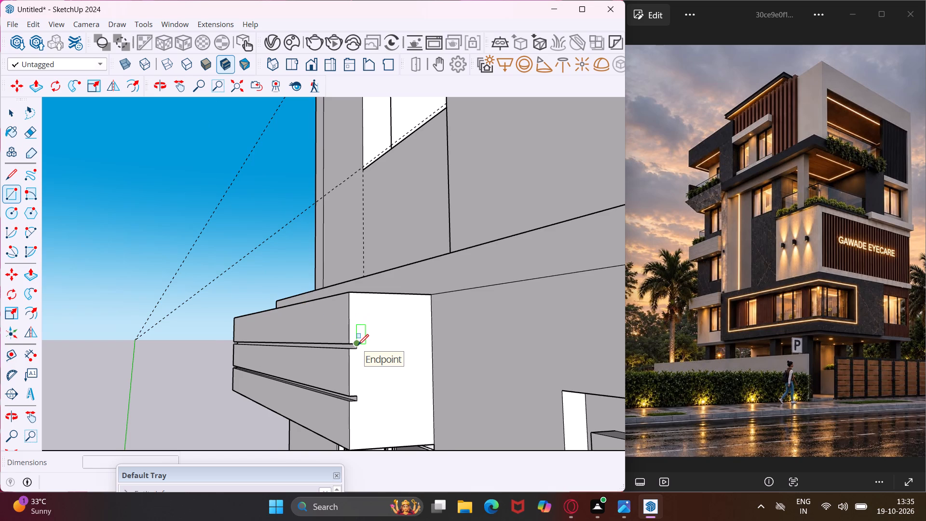
scroll(358, 345, up, 2)
click(358, 345)
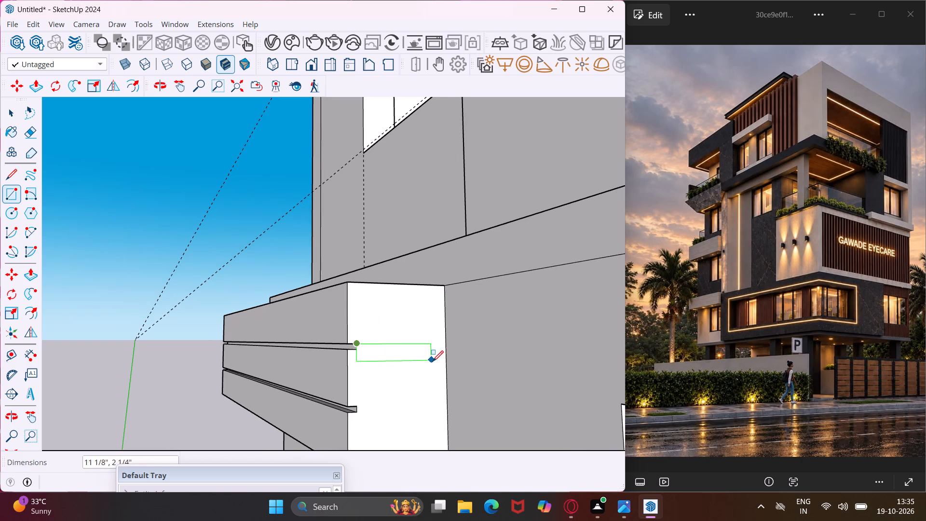
scroll(441, 356, up, 8)
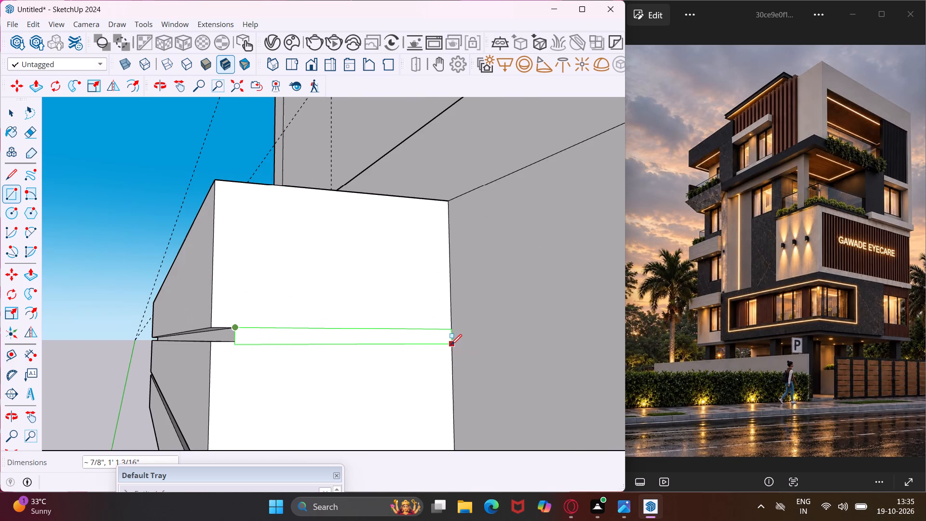
click(451, 343)
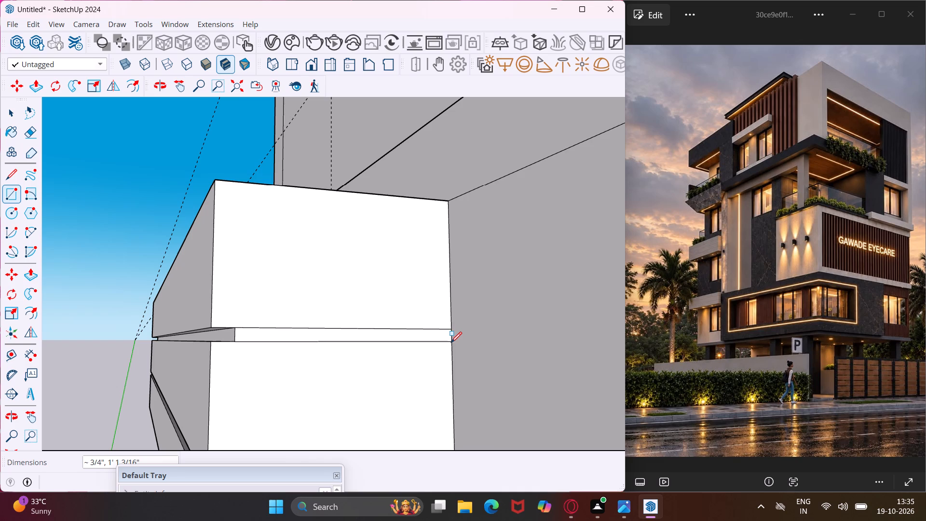
key(Escape)
Copy the strip on the lower canopy's side face 8" down, in line with its lower front groove.
key(space)
scroll(411, 331, down, 6)
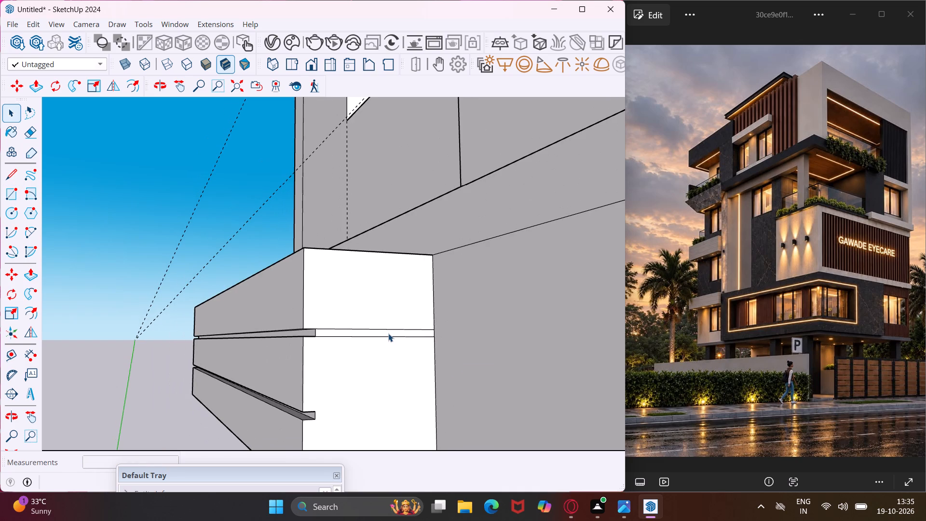
scroll(388, 333, up, 3)
click(388, 333)
scroll(388, 333, down, 2)
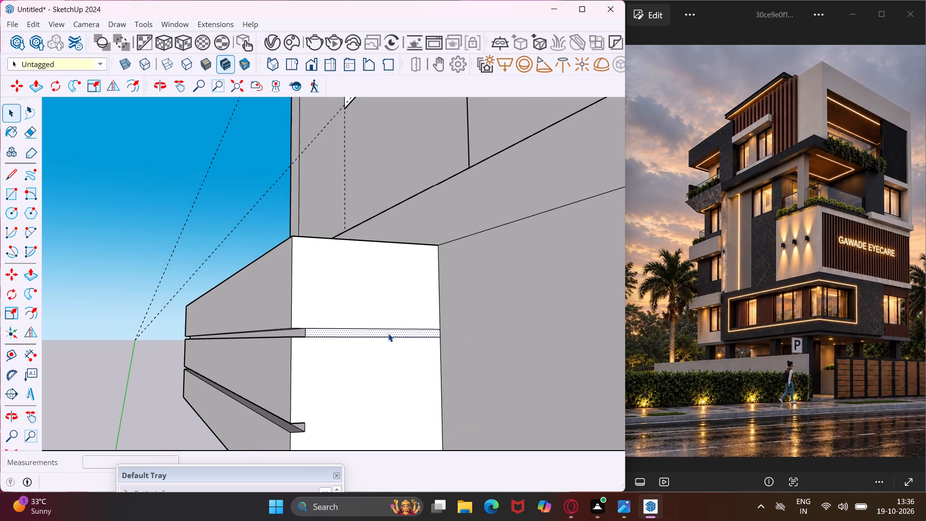
scroll(388, 333, down, 2)
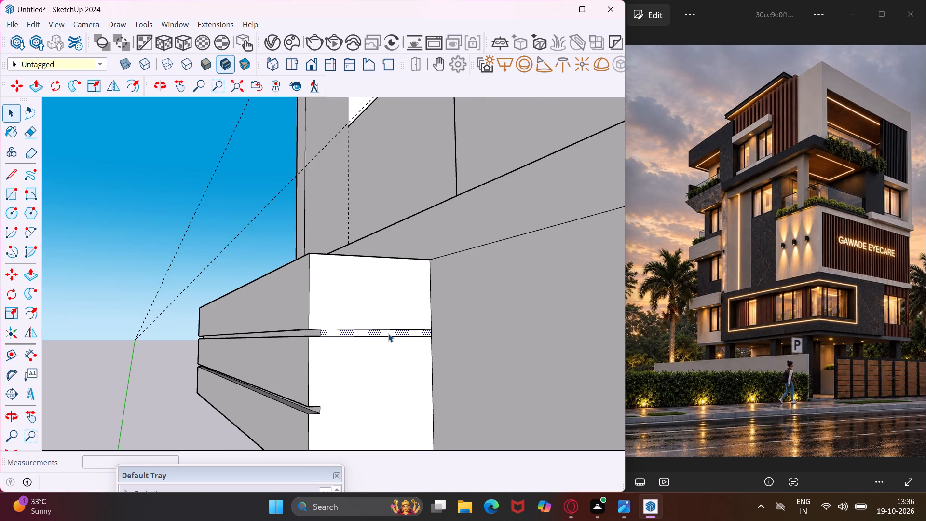
key(m)
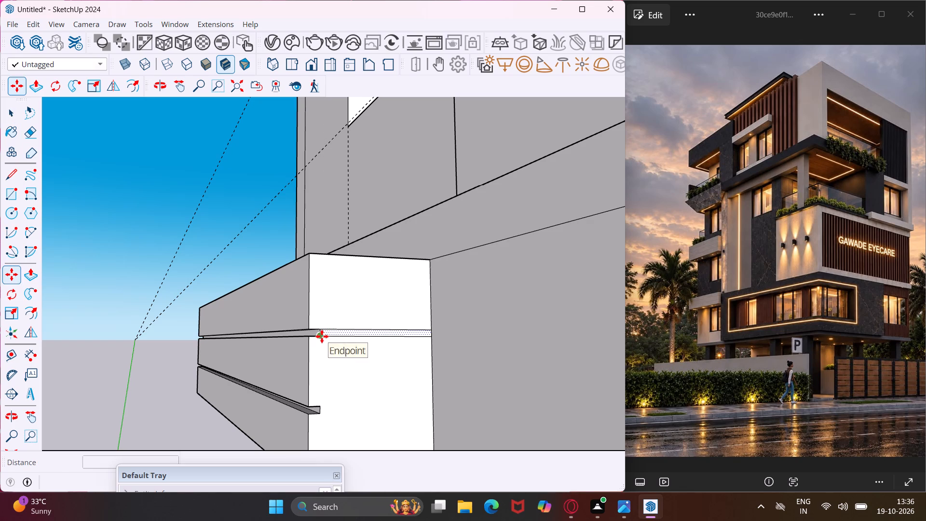
click(320, 336)
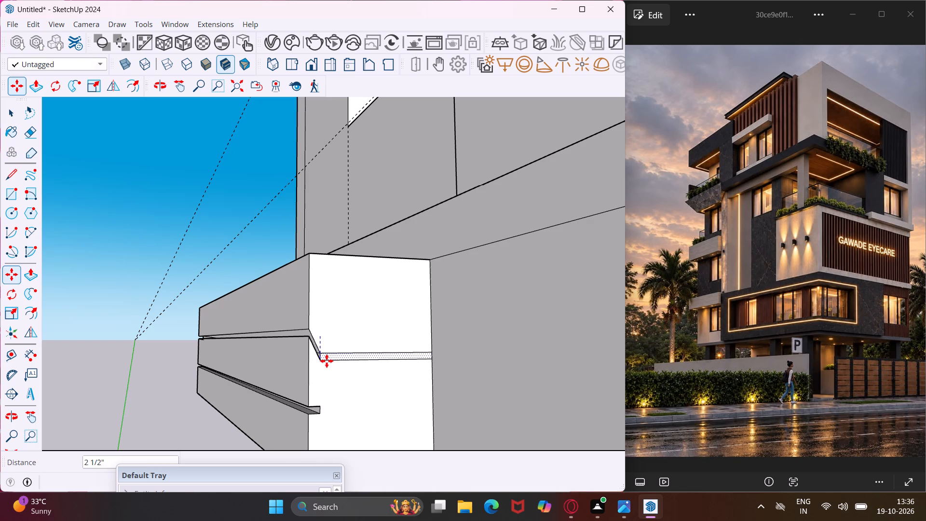
click(323, 415)
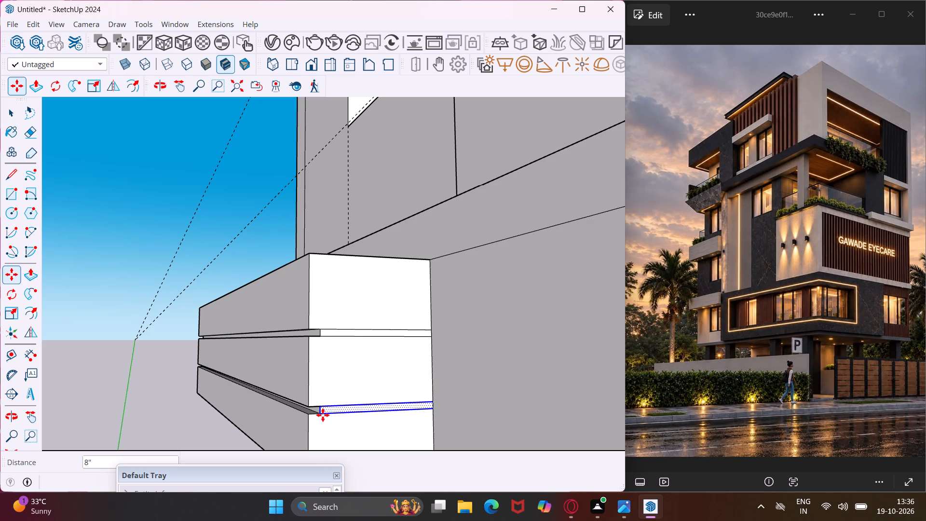
key(Escape)
Push both strips on the lower canopy's side face inward by the last-used push depth to continue the front grooves.
key(space)
scroll(328, 409, up, 2)
click(328, 410)
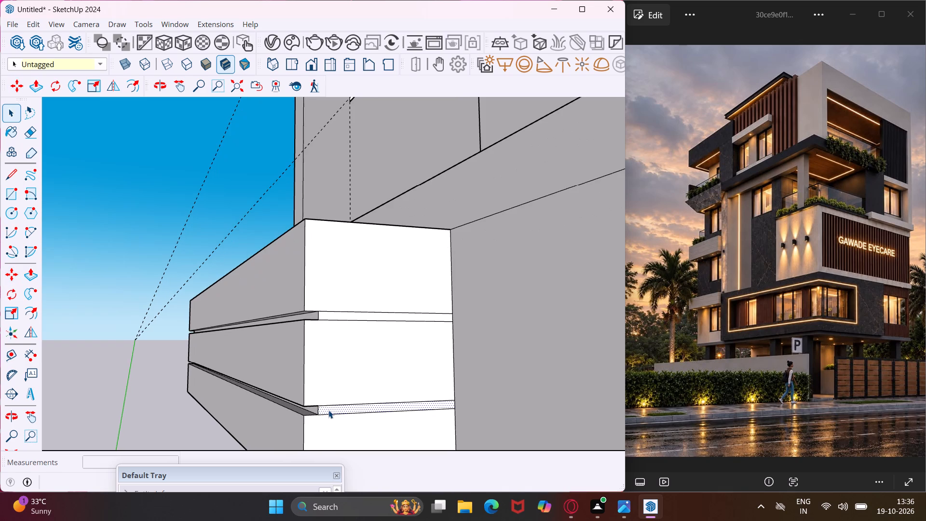
key(p)
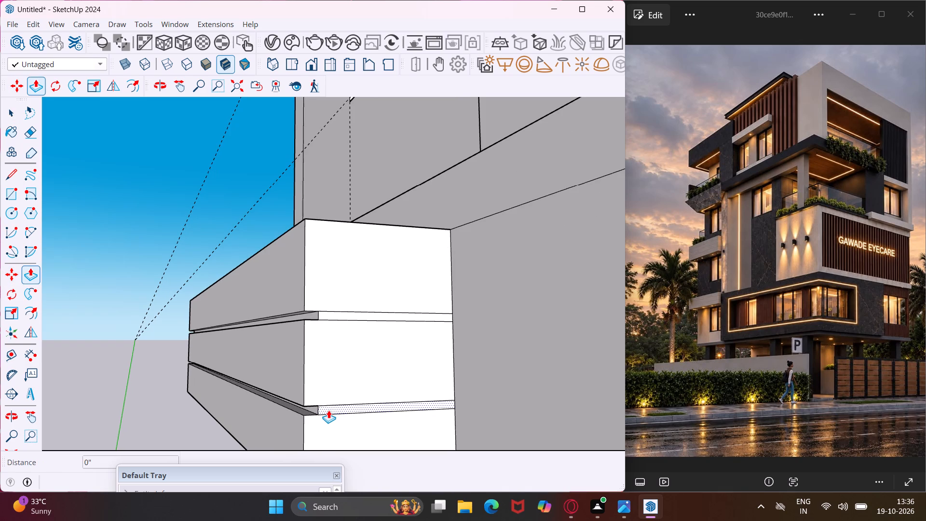
double_click(328, 409)
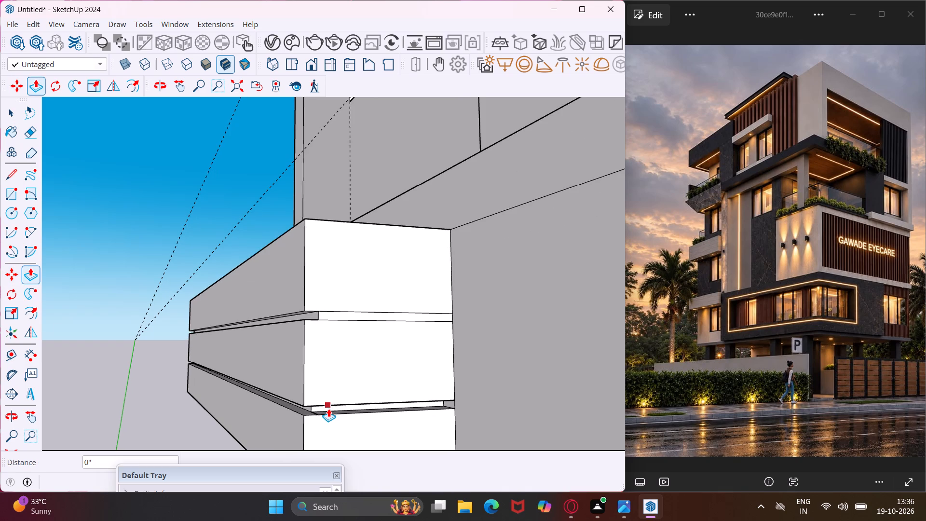
double_click(331, 315)
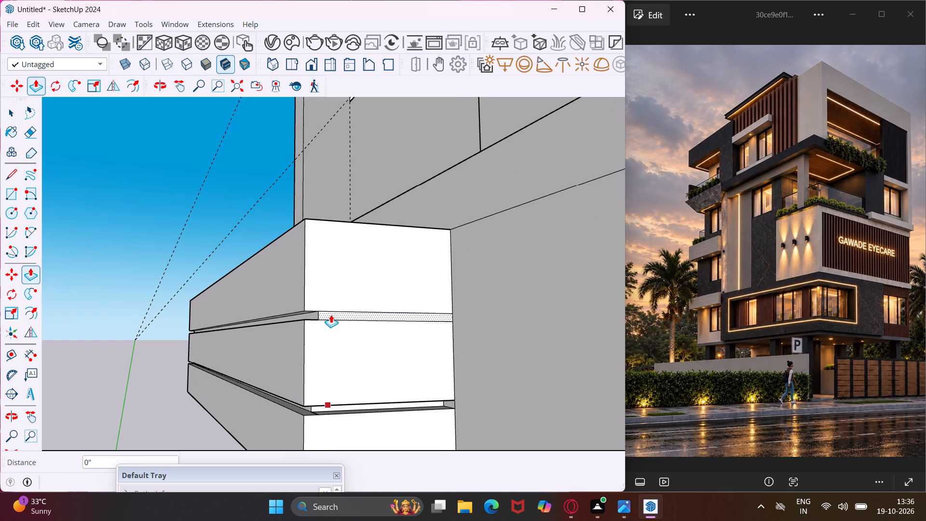
key(Escape)
Push both strips on the upper canopy's side face inward by the same depth to carry its front grooves around the corner.
middle_drag(330, 315, 335, 371)
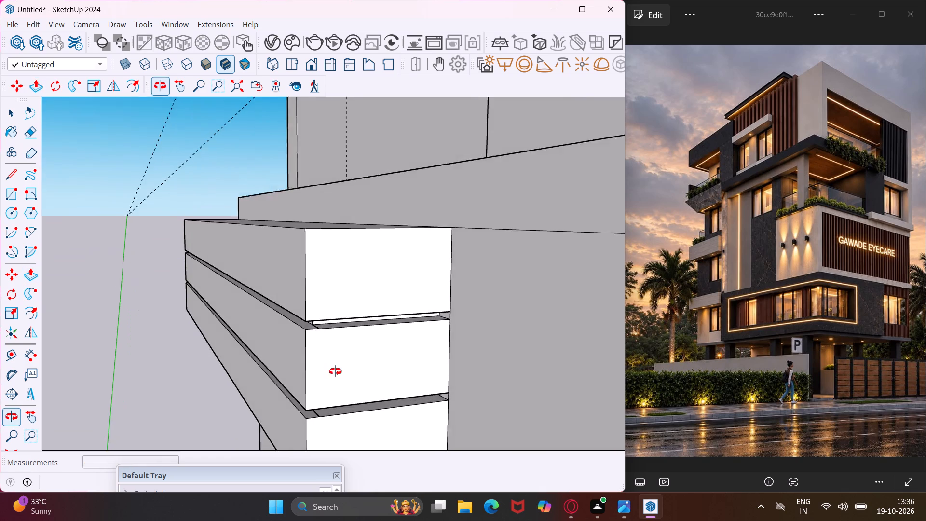
middle_drag(335, 371, 337, 376)
scroll(337, 376, down, 15)
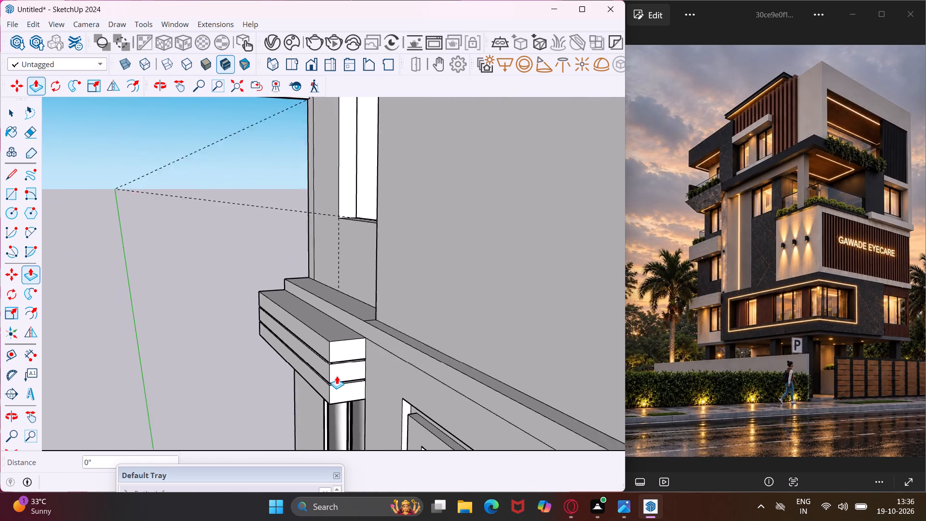
scroll(337, 376, down, 7)
scroll(340, 181, up, 7)
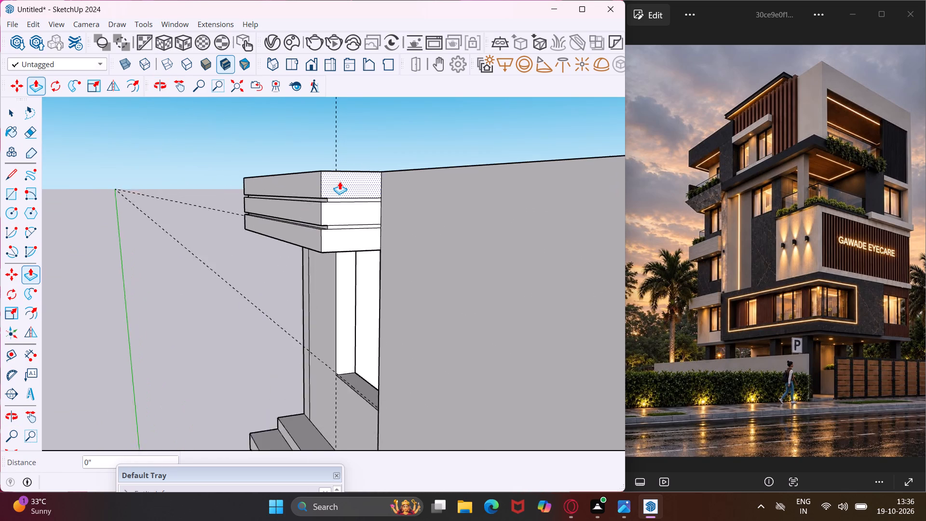
scroll(340, 181, up, 13)
double_click(319, 243)
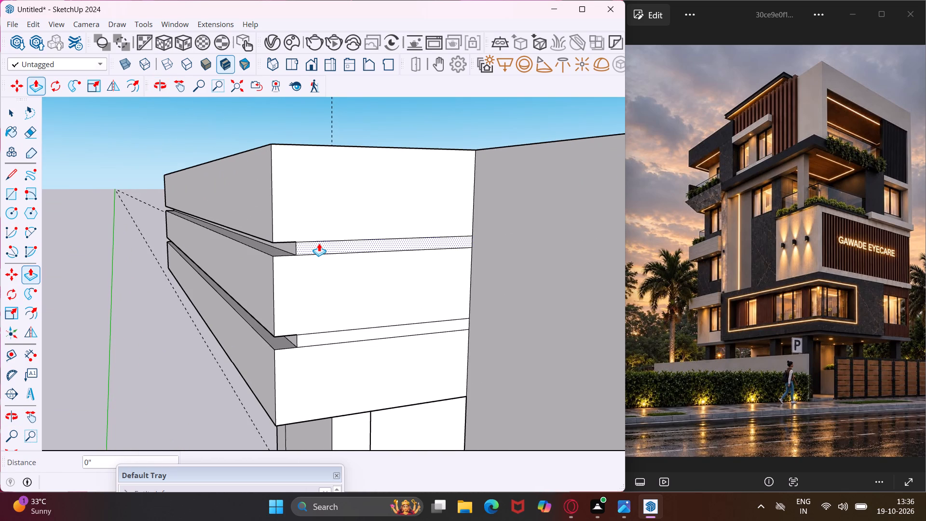
double_click(324, 334)
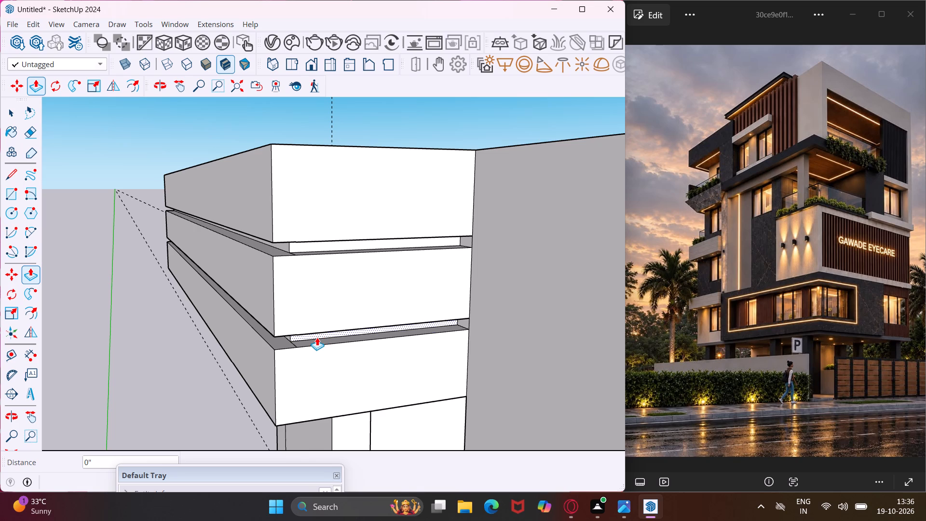
key(Escape)
key(space)
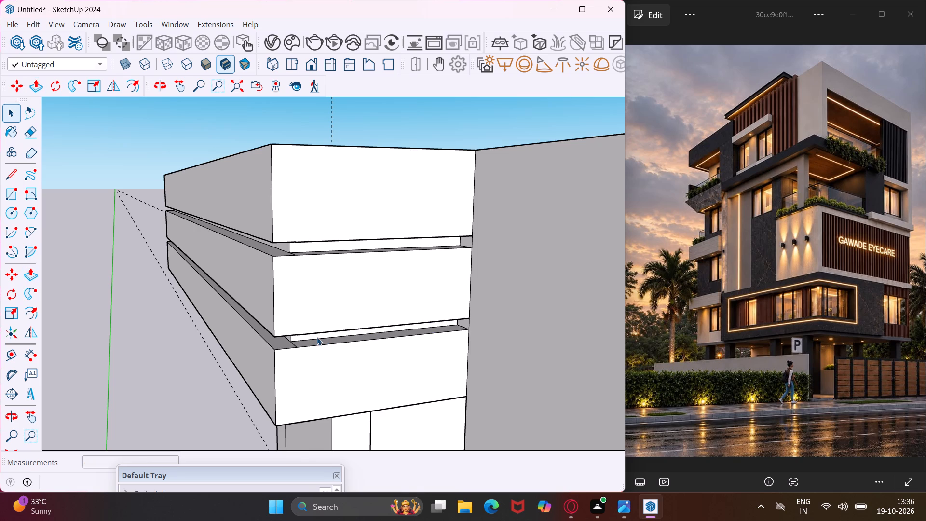
Erase the corner seam lines on the floors of the upper canopy's two grooves.
scroll(317, 337, down, 1)
middle_drag(317, 337, 403, 330)
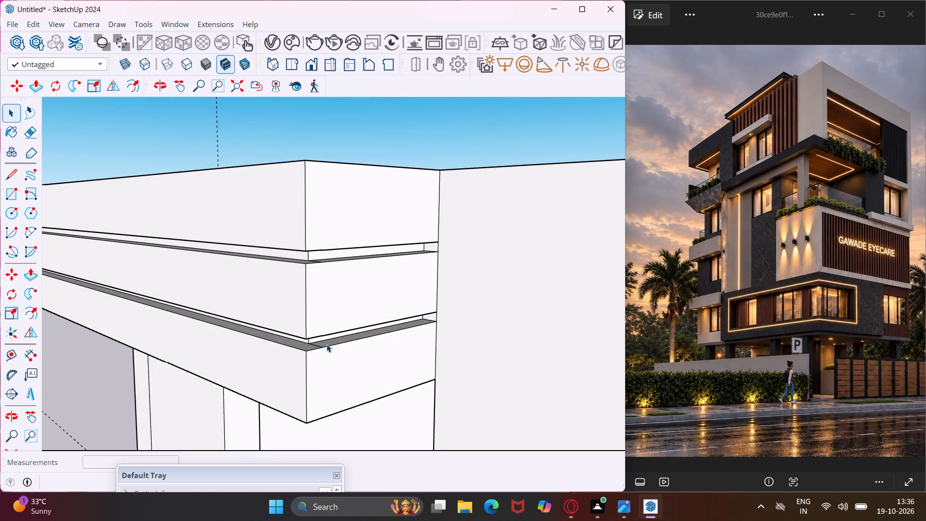
key(e)
scroll(318, 342, up, 6)
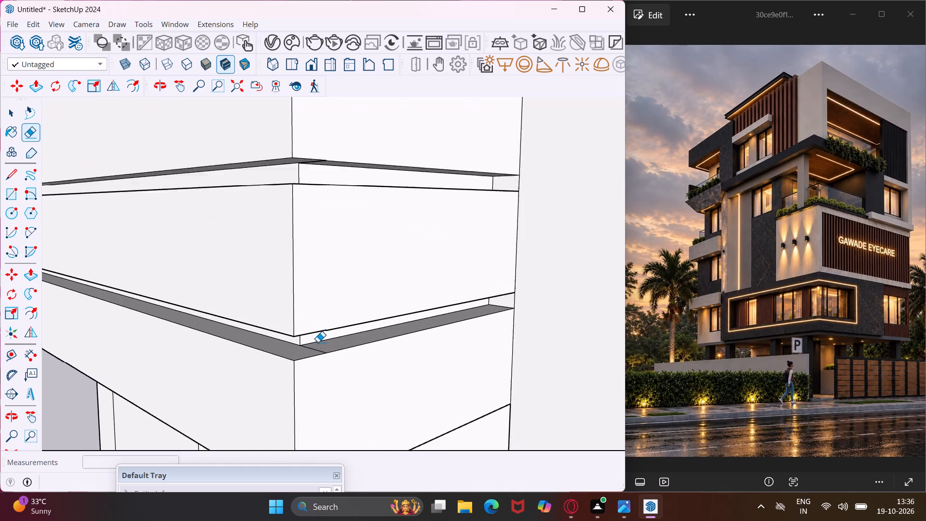
scroll(318, 342, up, 4)
click(314, 355)
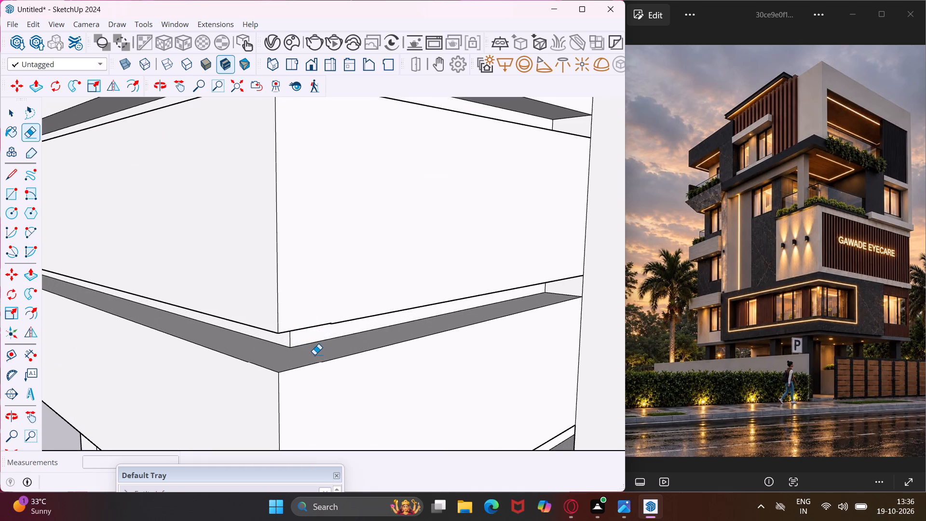
middle_drag(313, 355, 322, 408)
scroll(323, 408, down, 2)
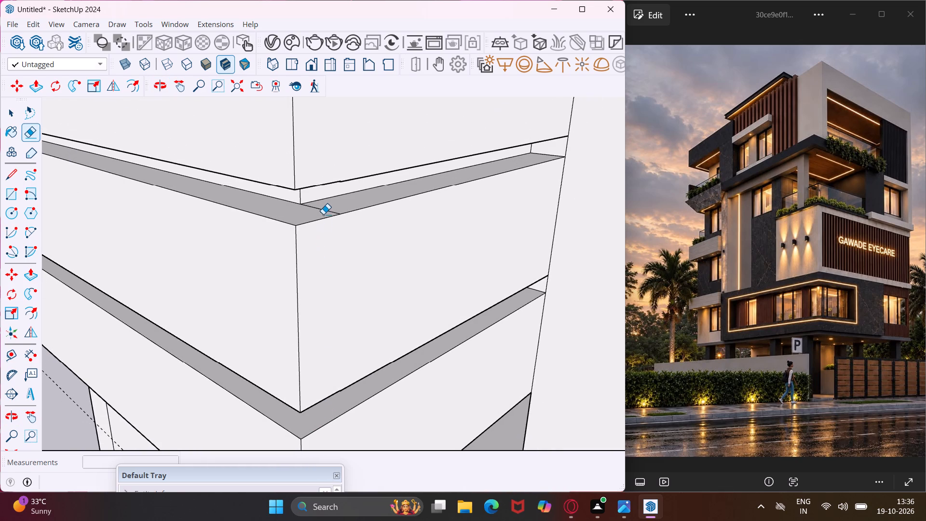
click(323, 210)
Push/pull the side run's ceiling face in the upper canopy's lower groove level with the front run's ceiling.
middle_drag(351, 366, 338, 332)
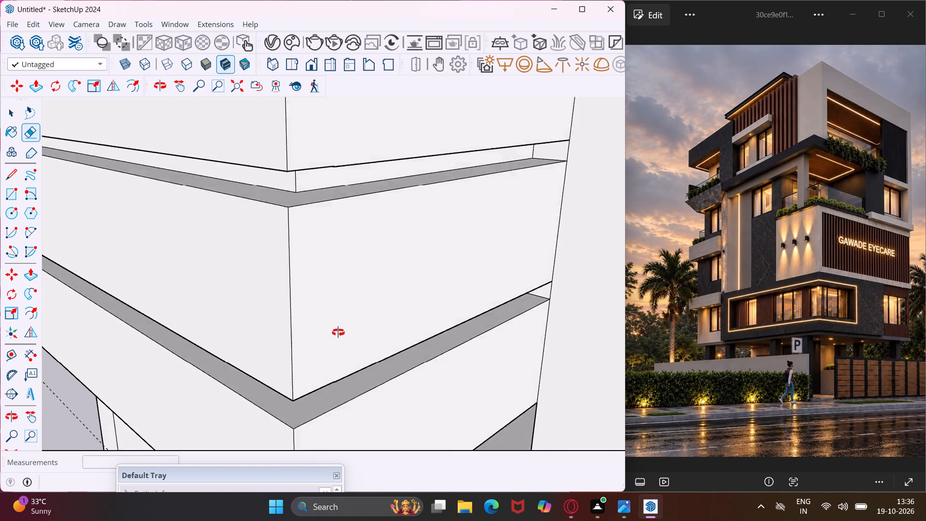
middle_drag(338, 332, 337, 258)
scroll(337, 258, down, 3)
scroll(319, 292, up, 7)
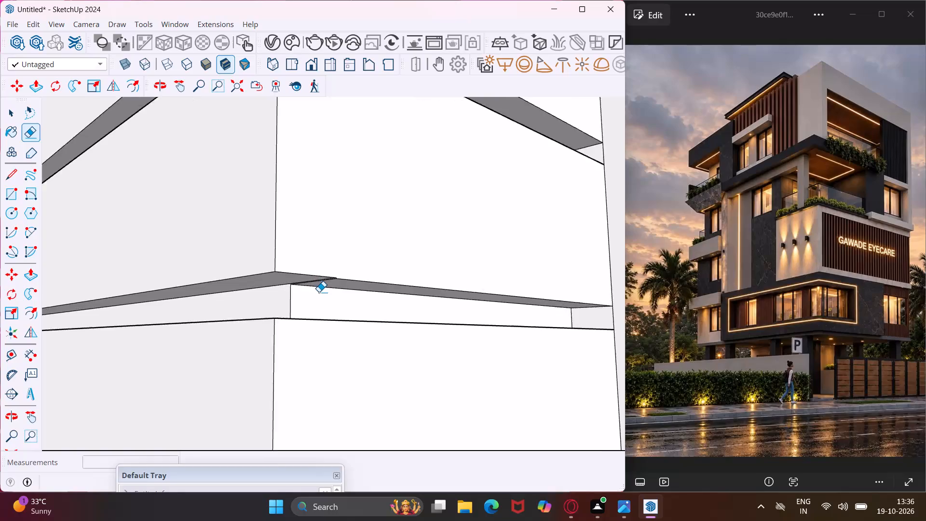
scroll(319, 292, up, 1)
middle_drag(319, 285, 386, 270)
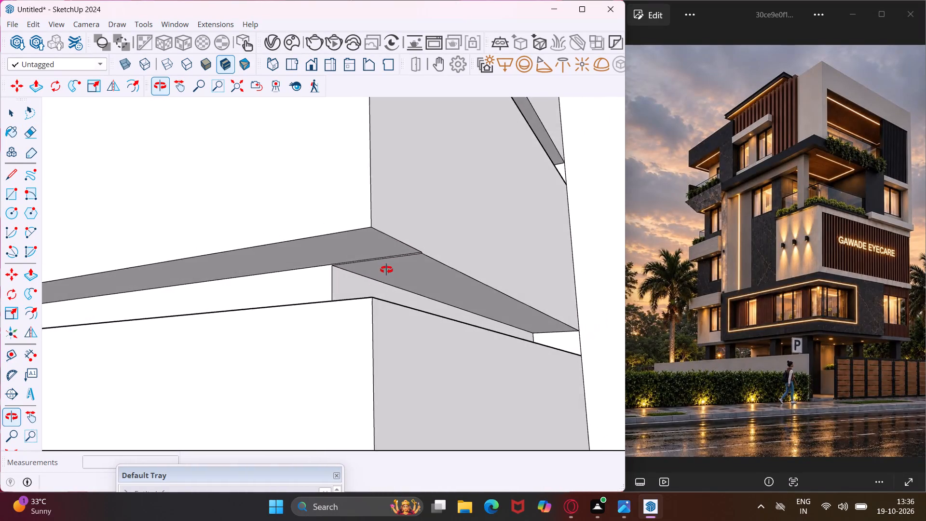
middle_drag(386, 270, 365, 321)
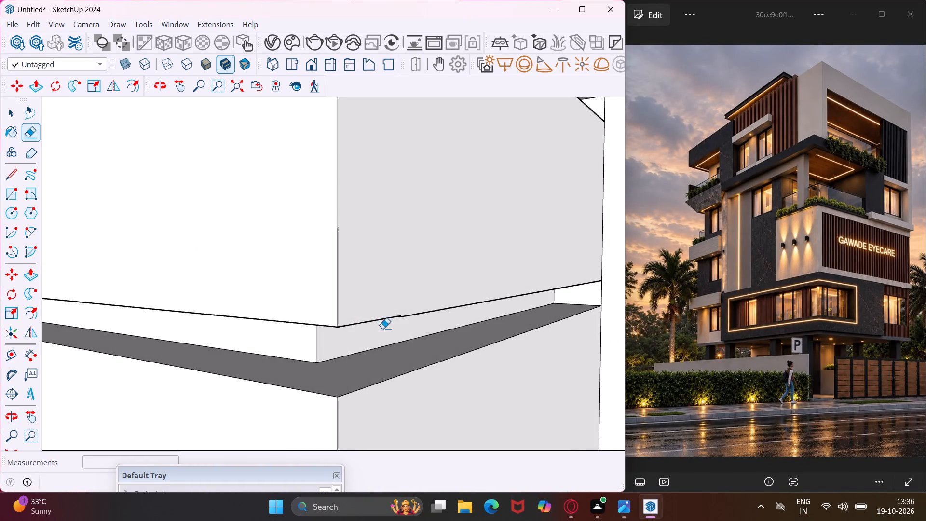
key(Escape)
key(space)
middle_drag(404, 333, 395, 297)
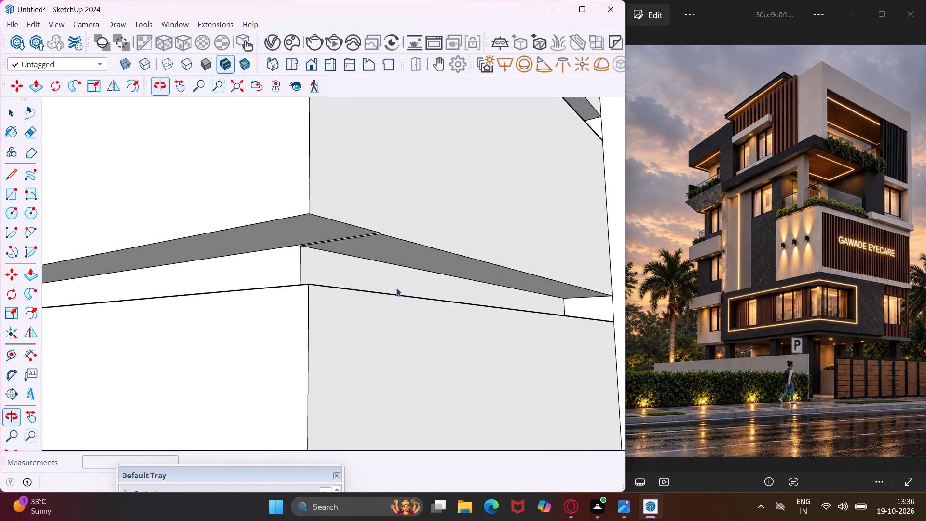
click(394, 250)
key(p)
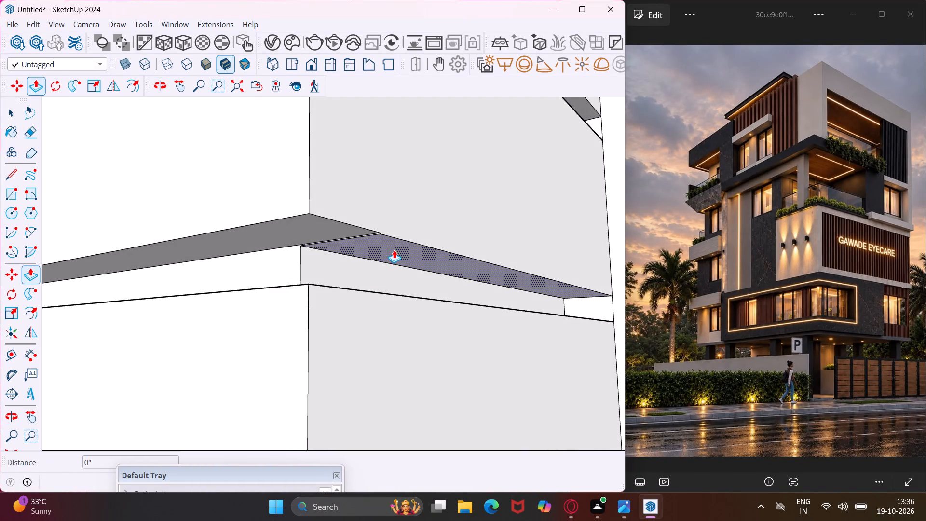
click(394, 250)
click(343, 231)
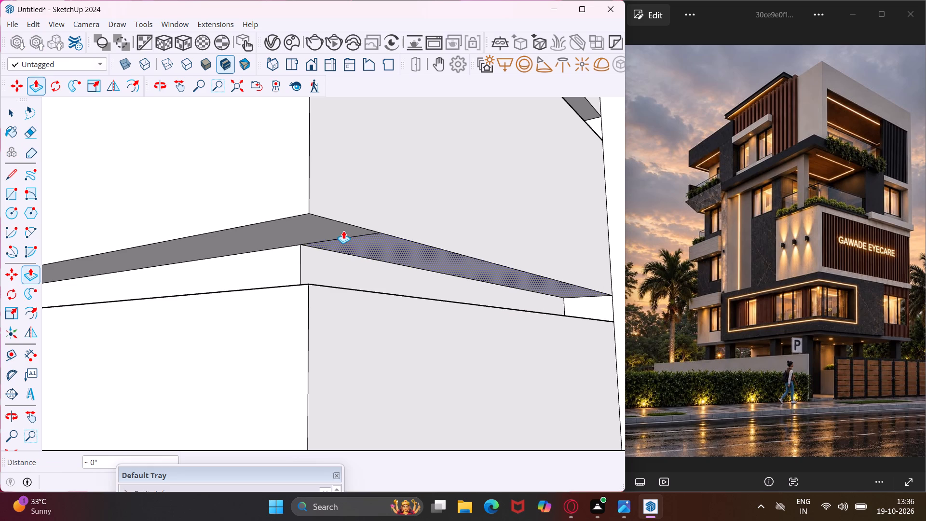
Push/pull the side run's ceiling face in the upper canopy's upper groove level with the front run's ceiling.
middle_drag(343, 231, 340, 282)
scroll(340, 282, down, 7)
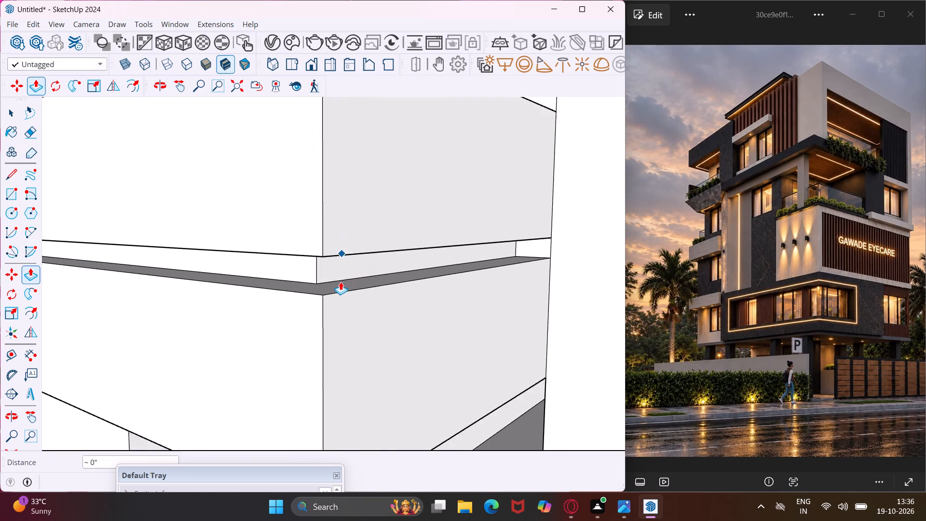
scroll(340, 282, down, 5)
scroll(340, 146, up, 8)
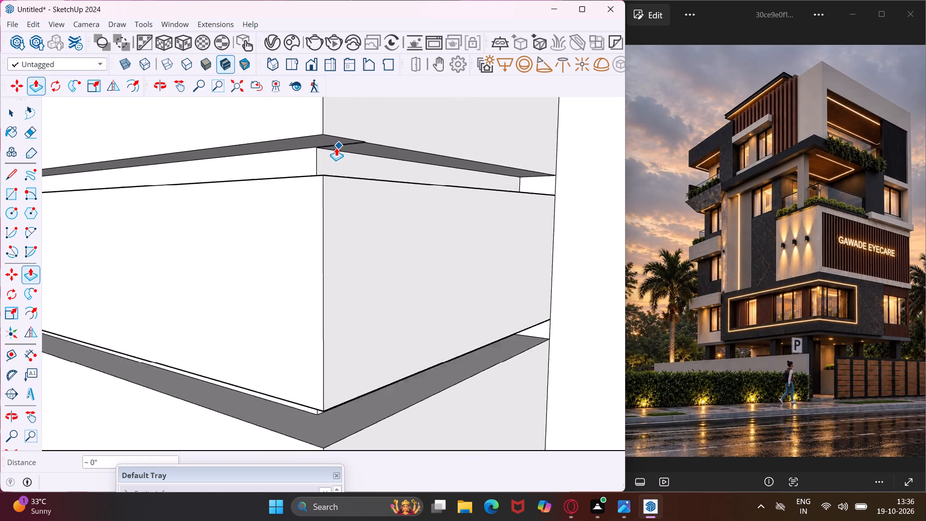
scroll(336, 148, up, 6)
key(Escape)
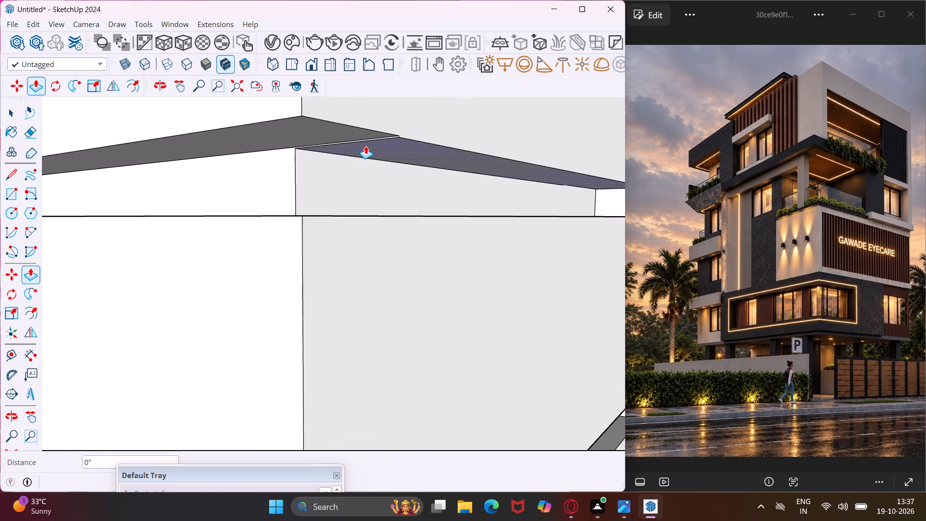
click(367, 145)
click(352, 130)
Push/pull the side run's floor face in the lower canopy's upper groove level with the front run's floor.
scroll(349, 134, down, 11)
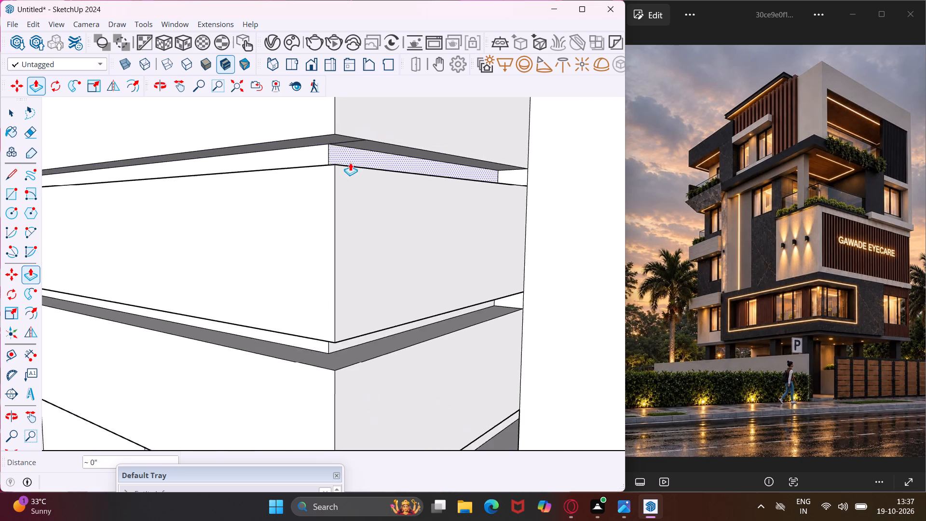
scroll(350, 164, down, 10)
scroll(343, 230, down, 15)
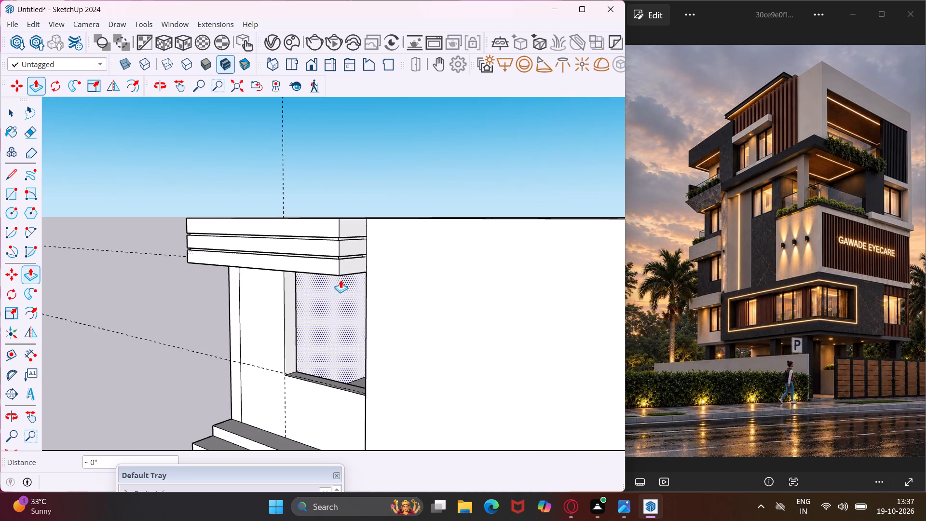
scroll(340, 280, down, 9)
scroll(342, 365, up, 9)
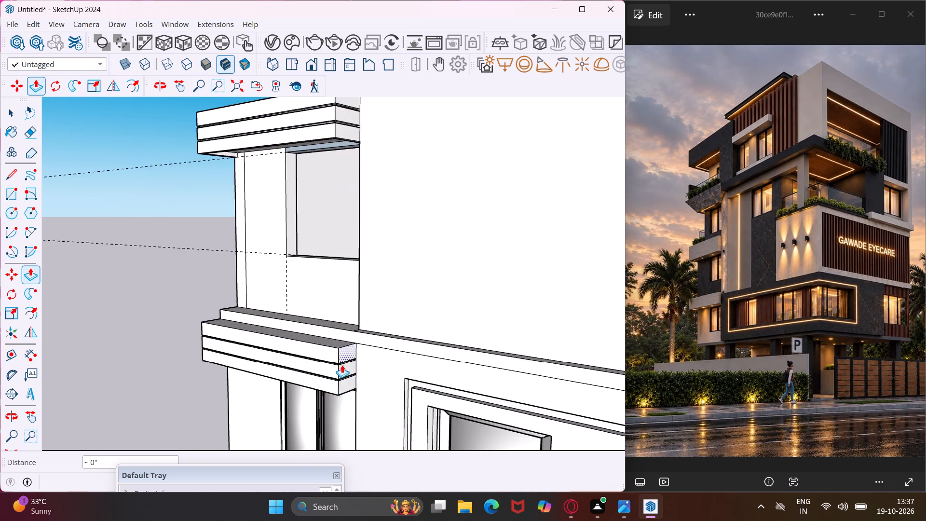
scroll(342, 365, up, 12)
middle_drag(342, 365, 343, 291)
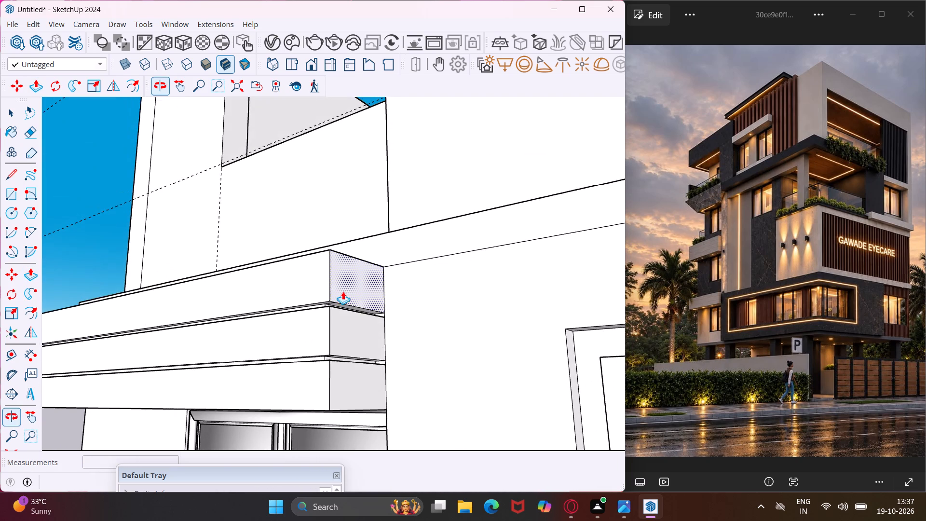
scroll(336, 298, up, 11)
middle_drag(319, 309, 329, 347)
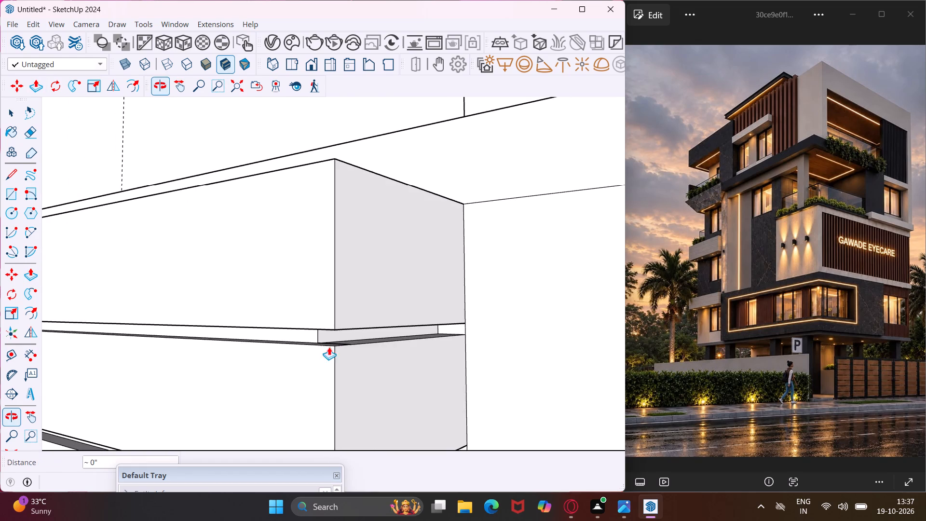
scroll(339, 341, up, 16)
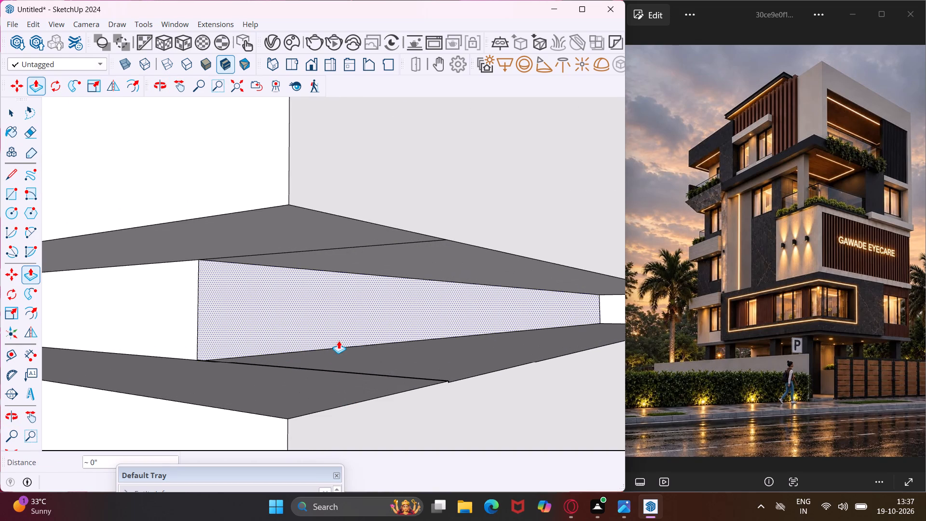
click(405, 357)
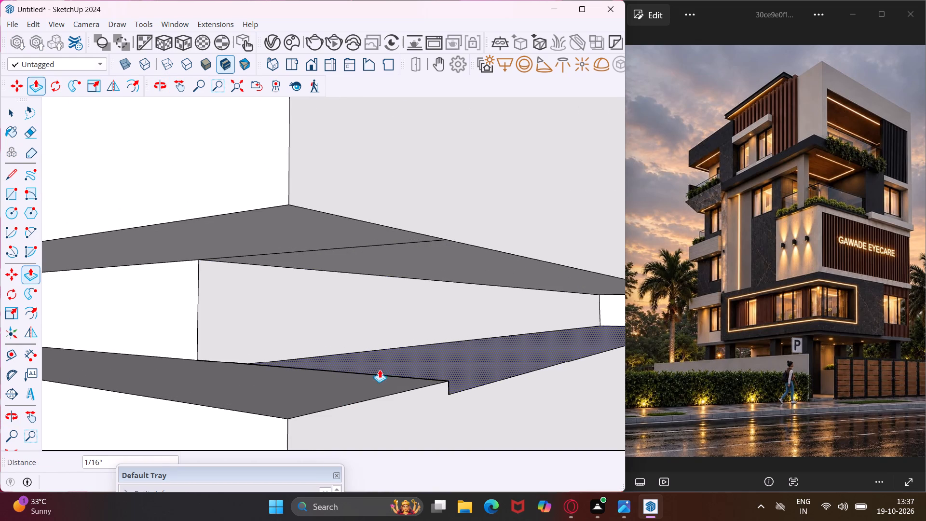
click(360, 376)
Push/pull the side run's floor face in the lower canopy's lower groove level with the front run's floor.
scroll(326, 362, down, 4)
middle_drag(326, 362, 318, 302)
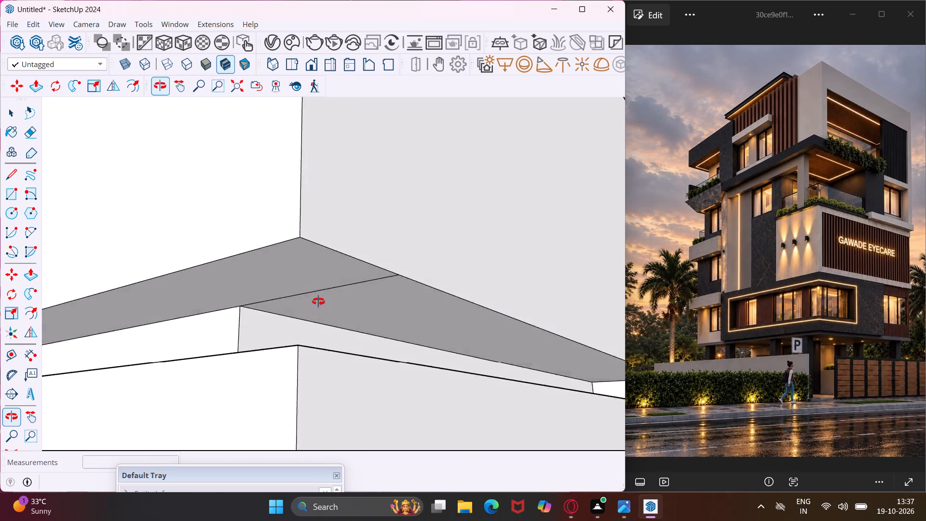
middle_drag(318, 302, 321, 288)
scroll(324, 286, down, 17)
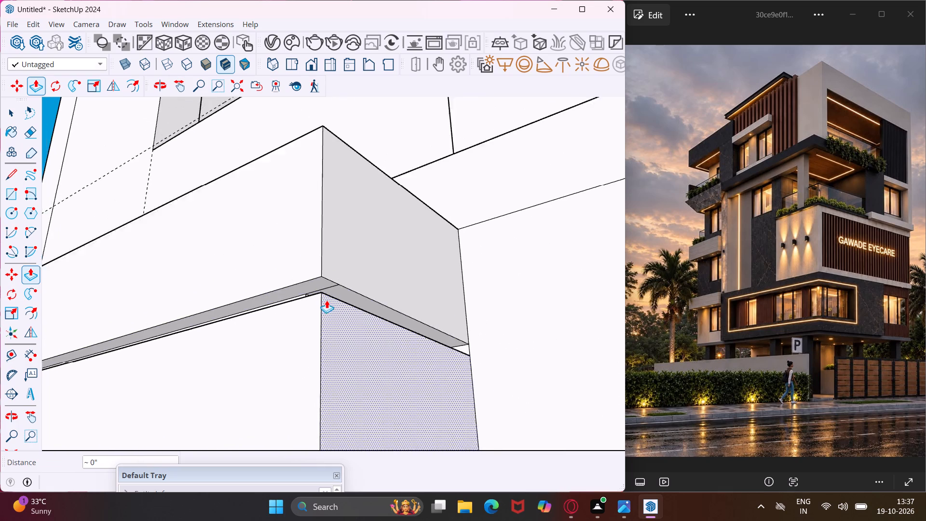
scroll(327, 300, down, 8)
middle_drag(331, 367, 340, 425)
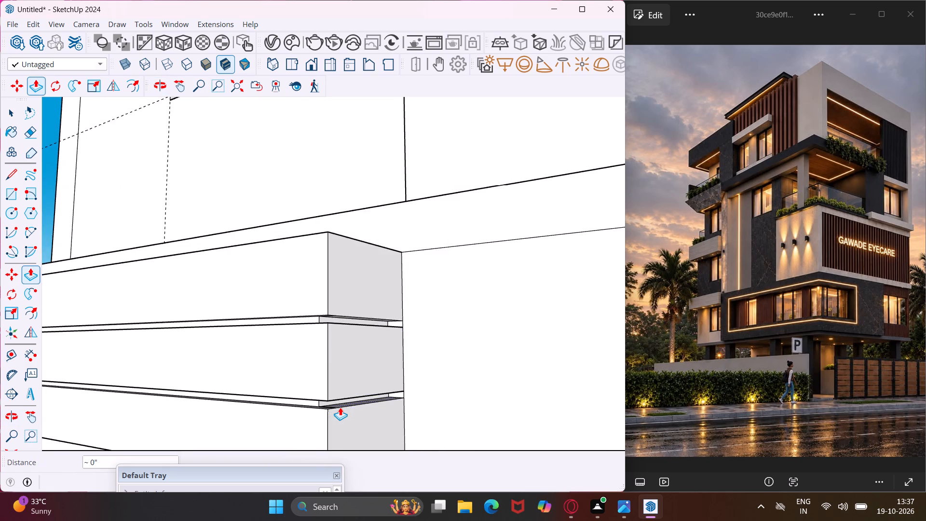
scroll(340, 407, up, 19)
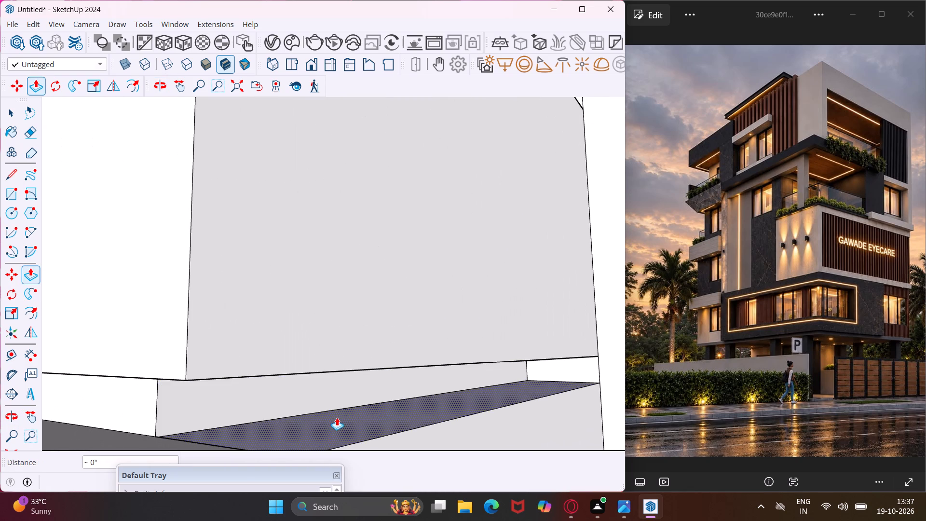
click(335, 420)
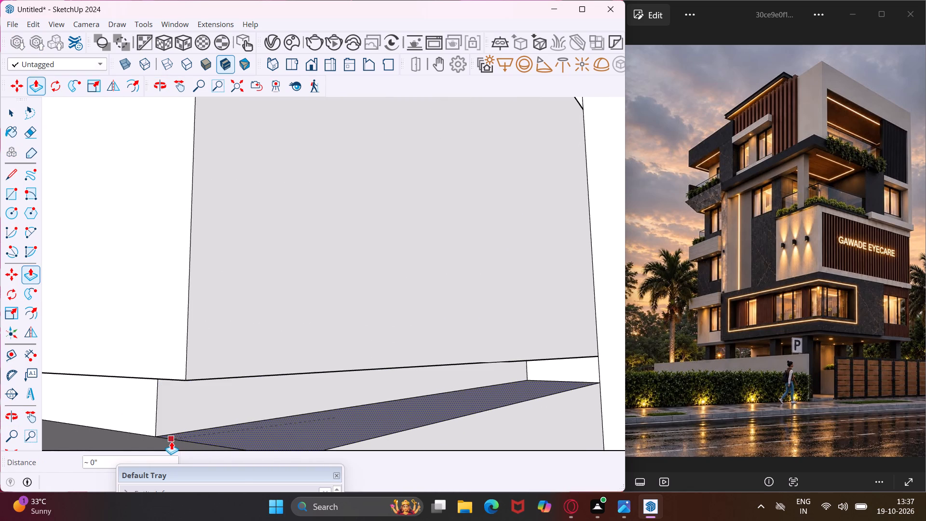
click(136, 441)
key(Escape)
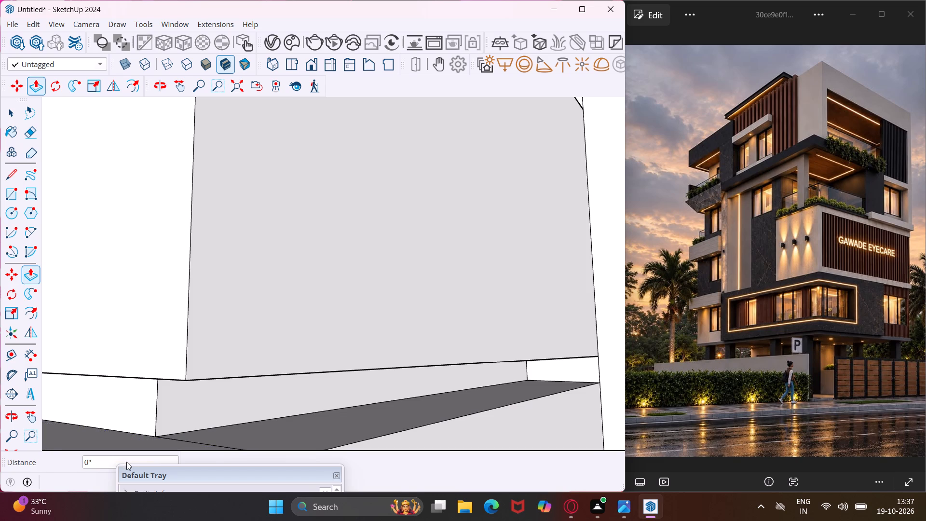
key(space)
Erase the corner seam lines on the floor and ceiling of the lower canopy's lower groove.
scroll(146, 400, down, 8)
key(e)
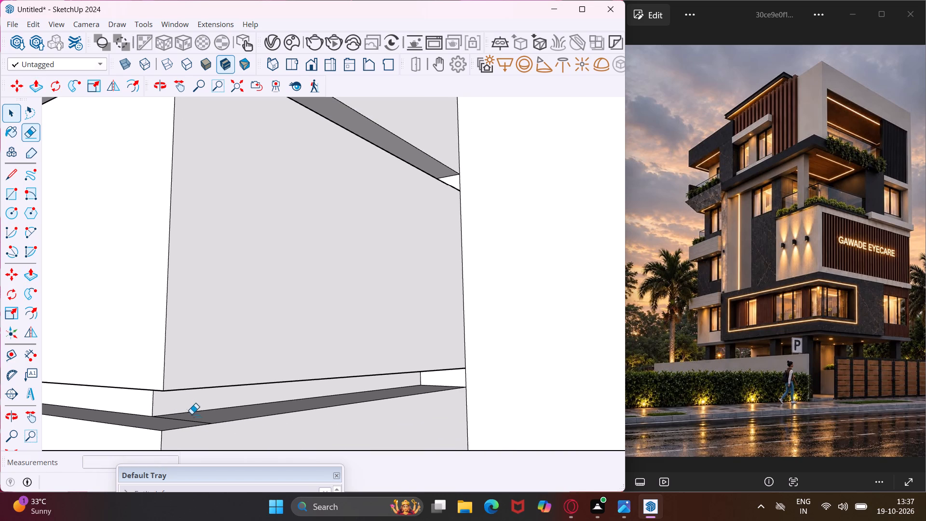
scroll(195, 419, up, 3)
click(195, 425)
middle_drag(195, 424, 207, 355)
click(197, 370)
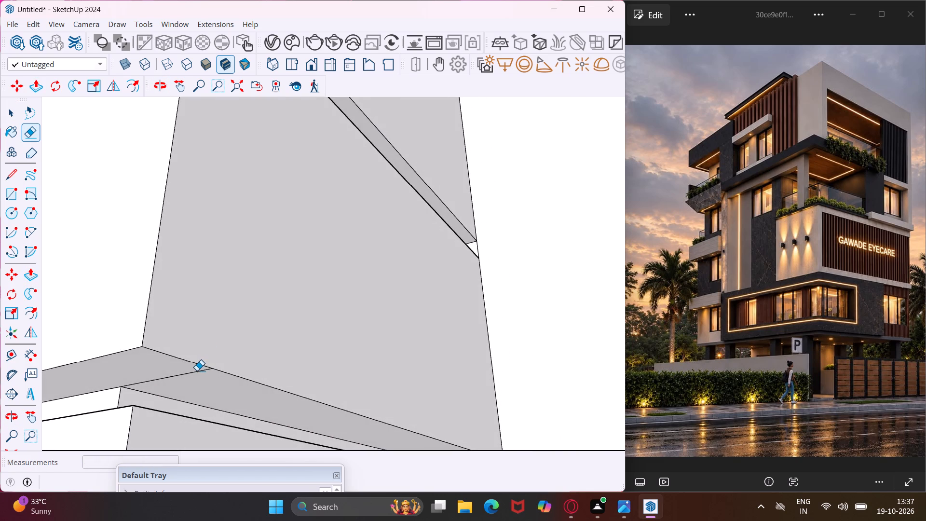
click(197, 371)
click(197, 373)
Erase the remaining corner seam lines inside the lower canopy's upper groove.
middle_drag(234, 314, 231, 399)
scroll(246, 304, down, 5)
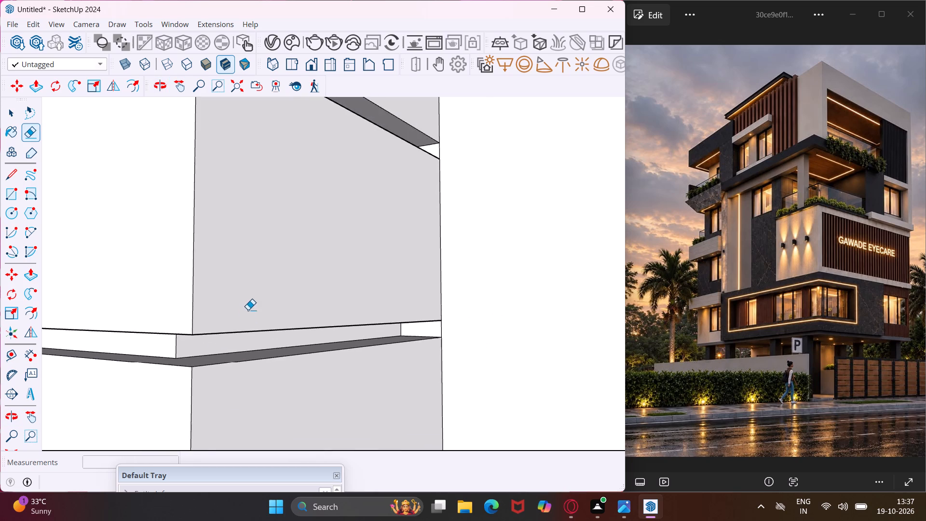
scroll(248, 310, down, 5)
scroll(226, 113, up, 4)
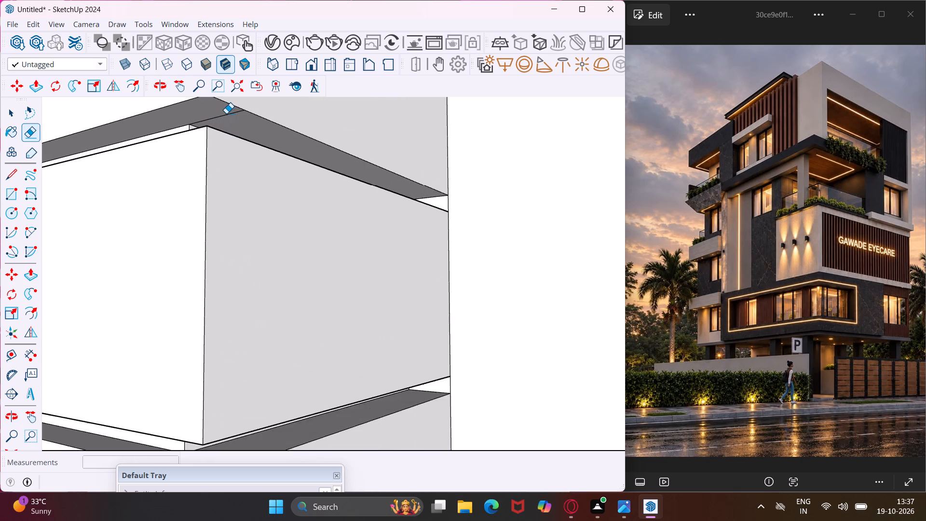
scroll(226, 113, up, 4)
click(231, 114)
middle_drag(231, 115, 232, 124)
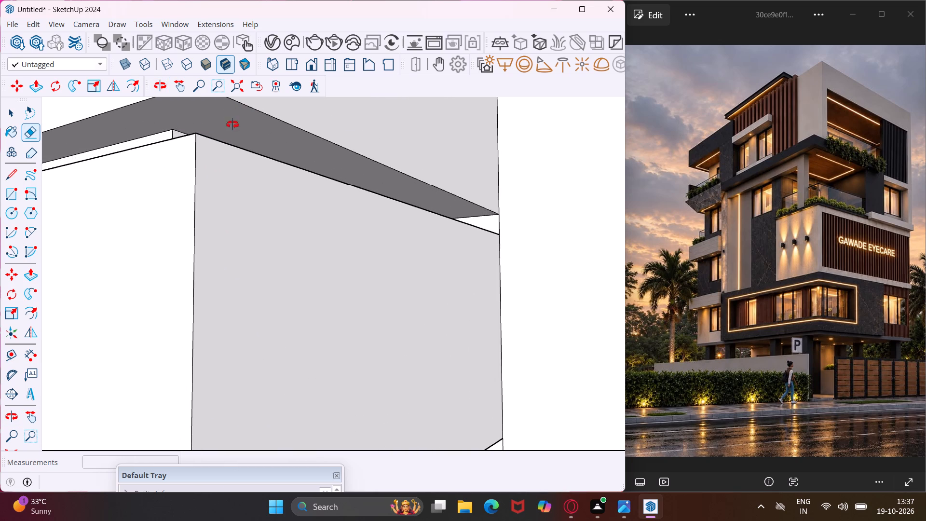
middle_drag(232, 124, 317, 216)
click(233, 168)
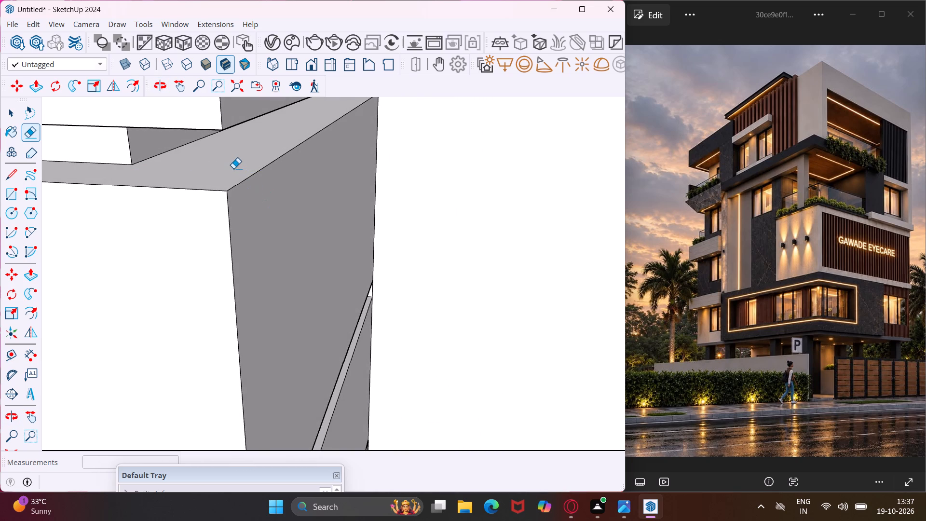
key(Escape)
key(space)
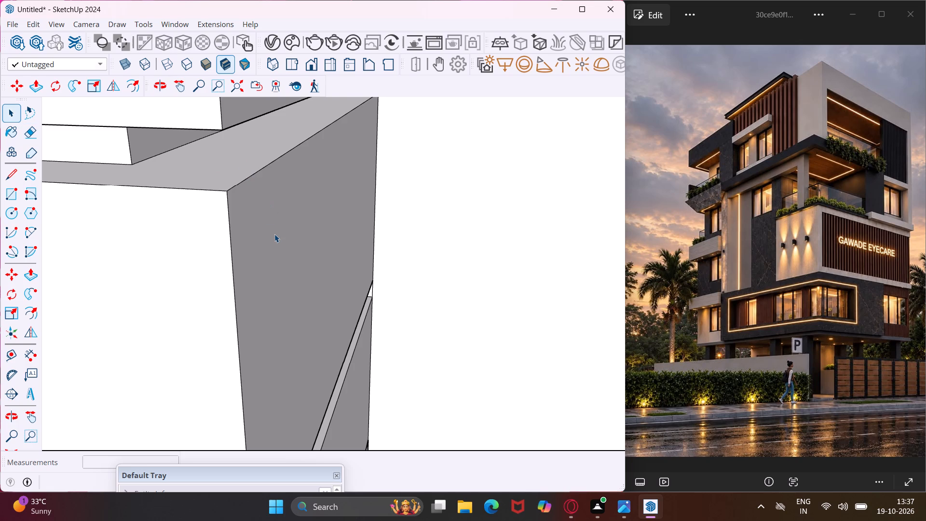
Draw an upright 29' 3" by 6" rotated rectangle on the outer top edge of the wall opposite the slatted facade.
scroll(274, 234, down, 17)
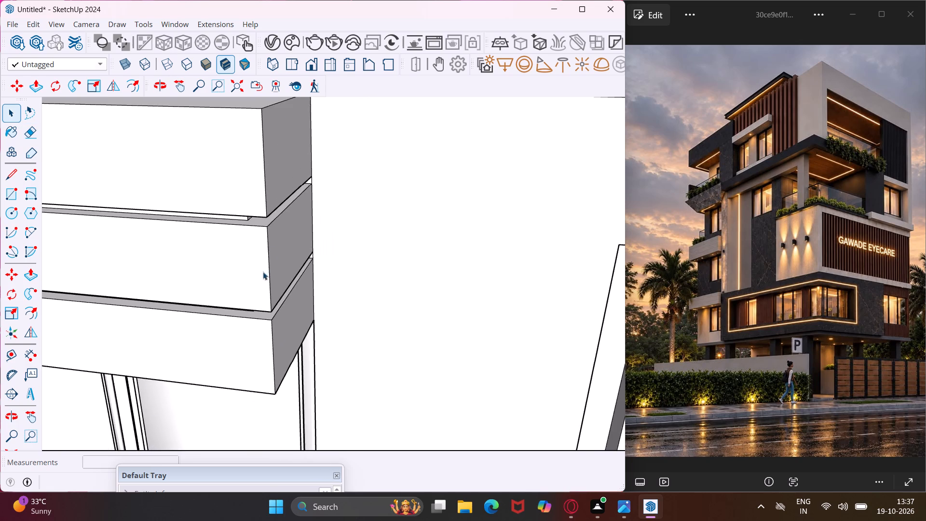
middle_drag(261, 274, 204, 316)
scroll(205, 313, down, 15)
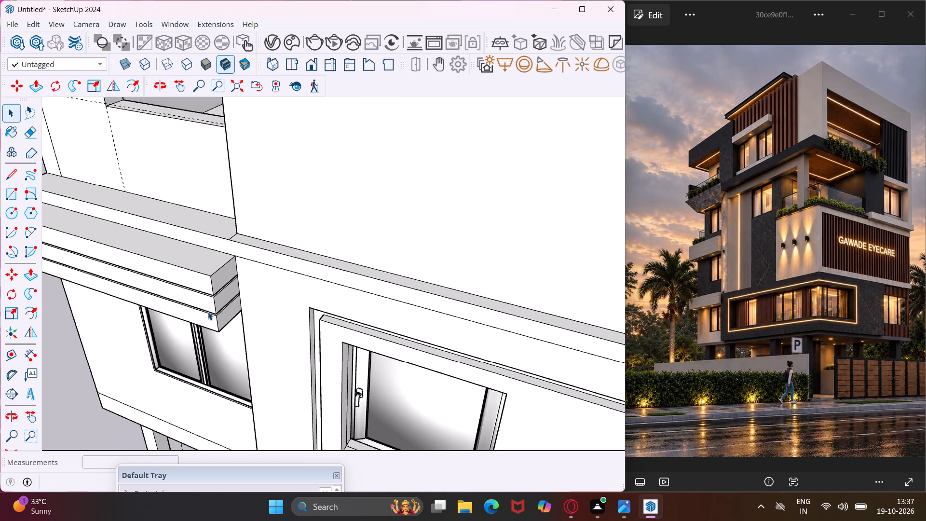
scroll(208, 312, down, 10)
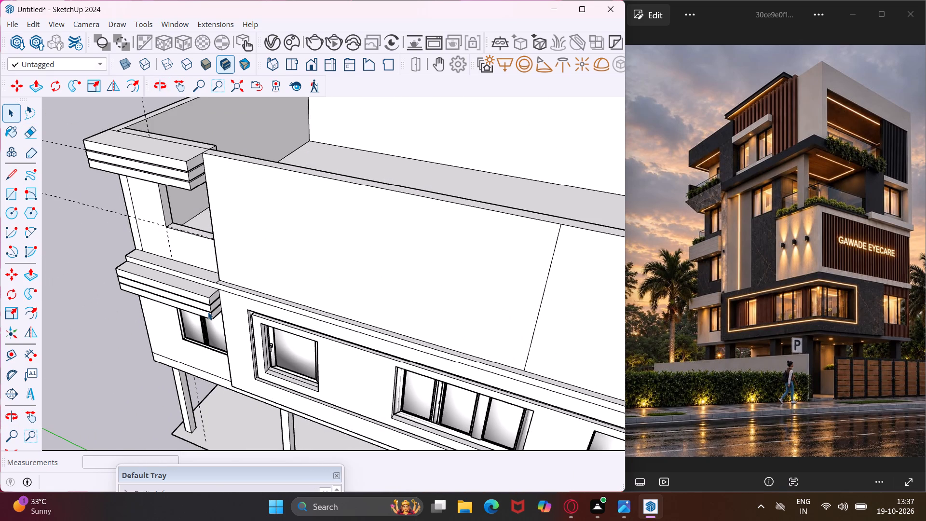
middle_drag(263, 241, 259, 243)
middle_drag(259, 243, 118, 296)
scroll(225, 273, down, 8)
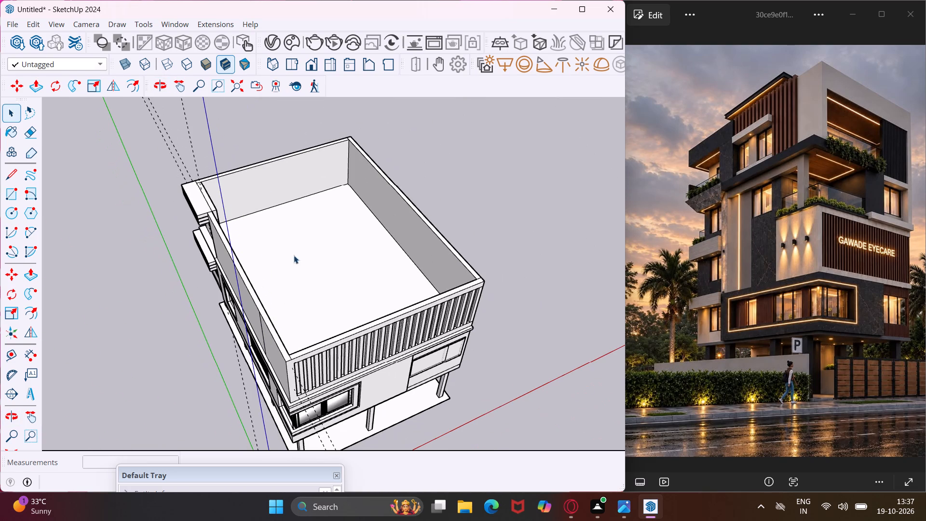
middle_drag(409, 208, 115, 234)
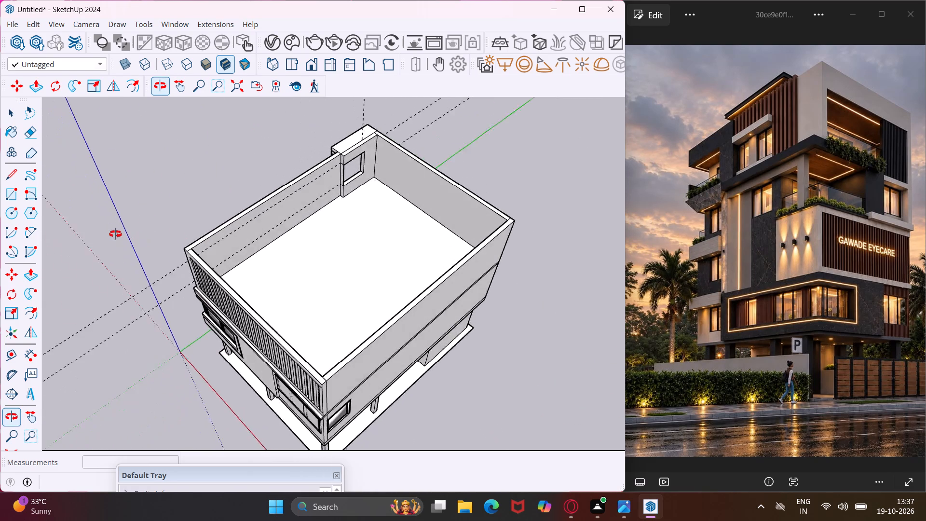
middle_drag(115, 234, 80, 210)
click(25, 195)
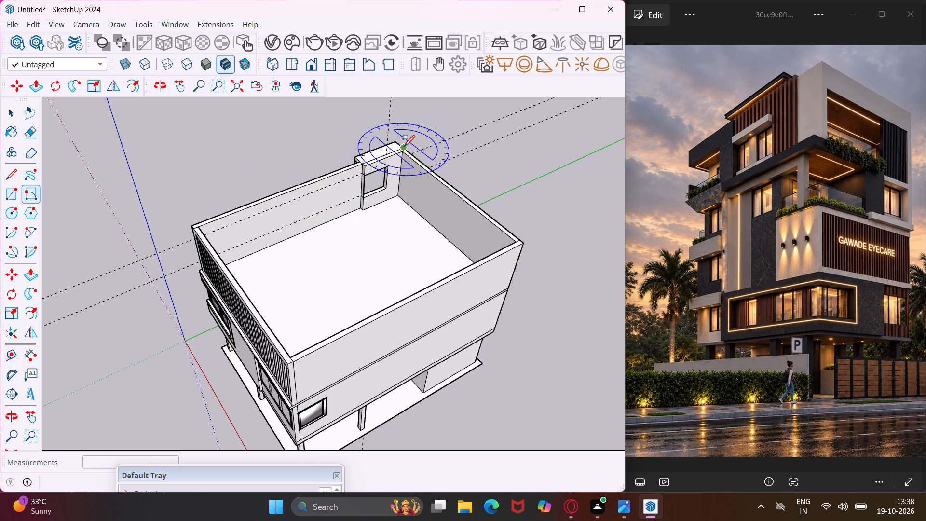
scroll(403, 147, up, 3)
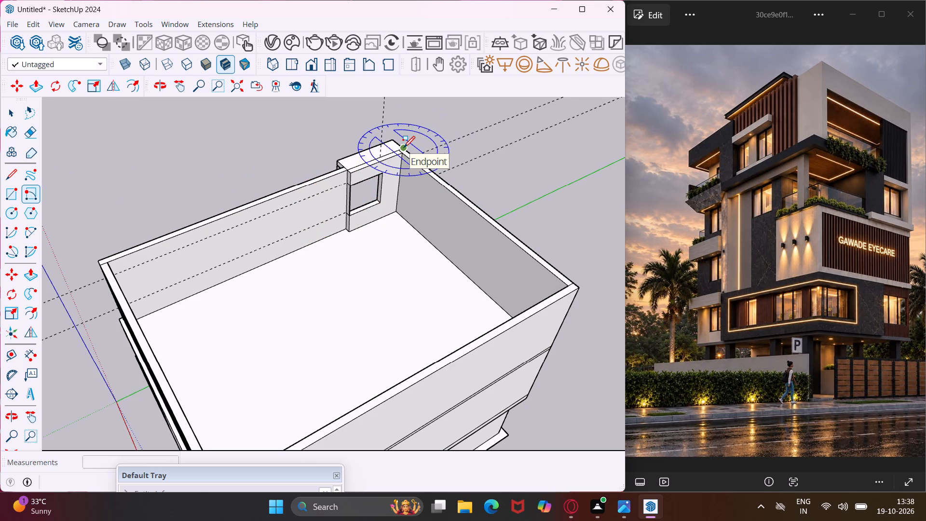
click(403, 147)
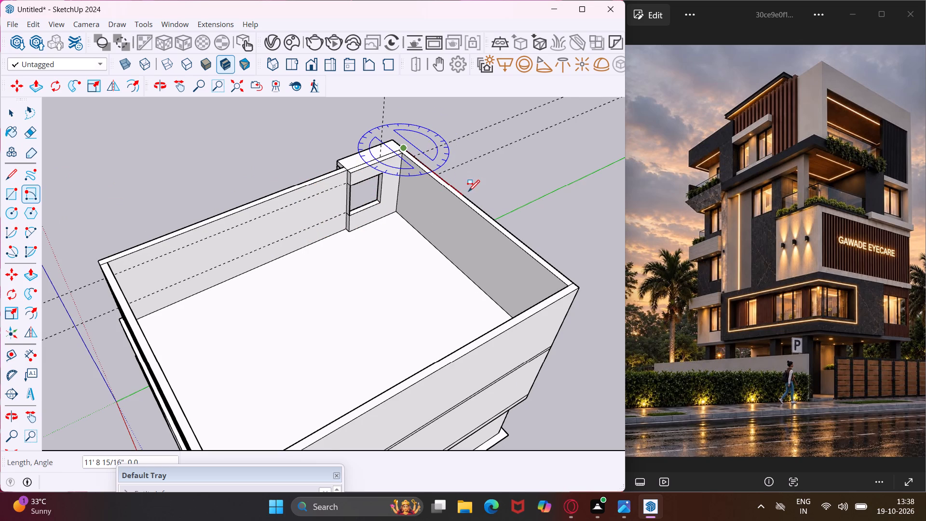
scroll(480, 210, down, 2)
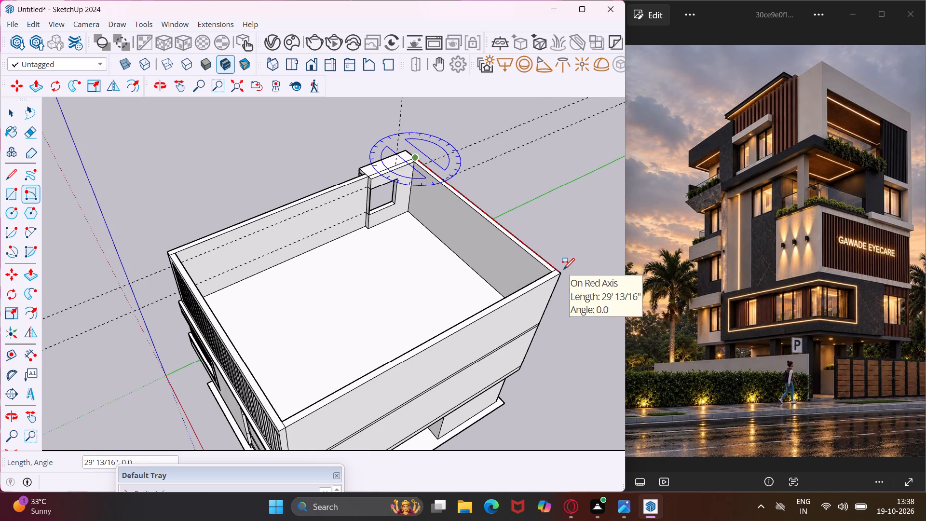
click(563, 271)
middle_drag(563, 272, 442, 189)
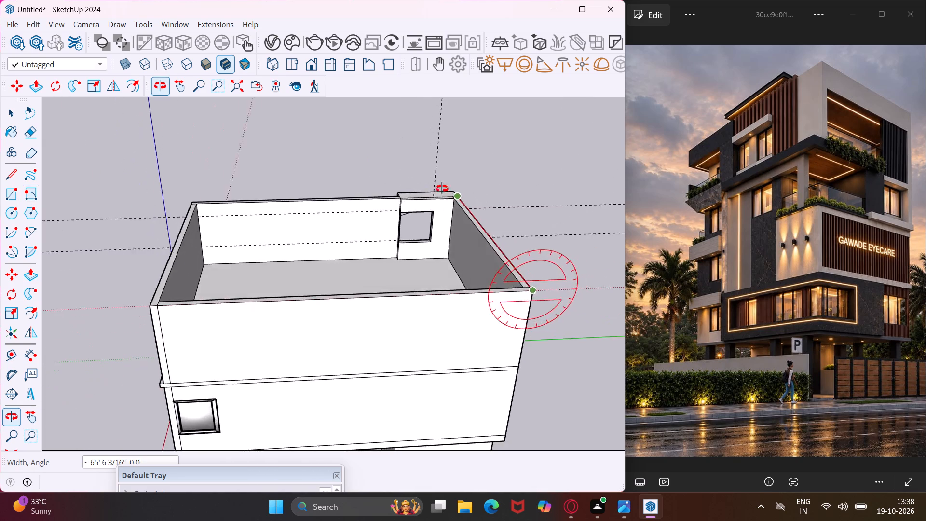
middle_drag(442, 189, 400, 137)
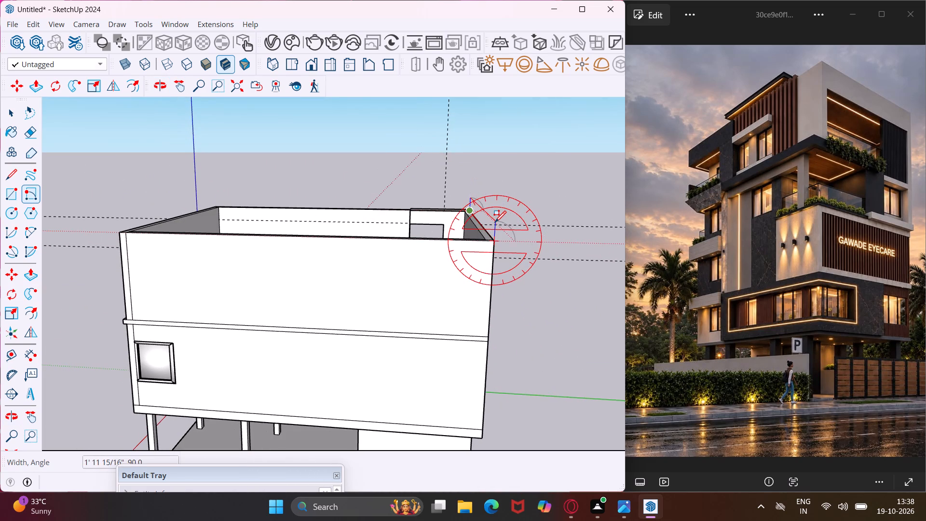
scroll(494, 222, up, 3)
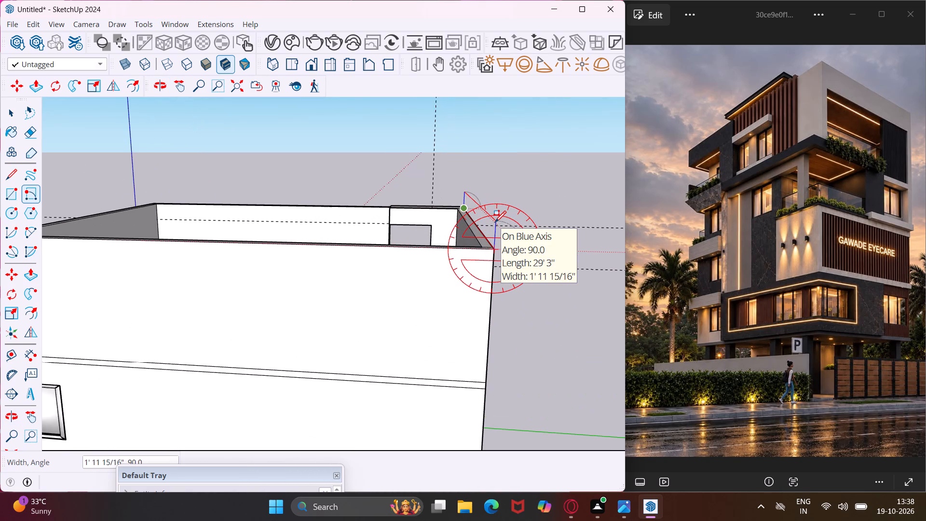
key(6)
key(shift+quotedbl)
key(Return)
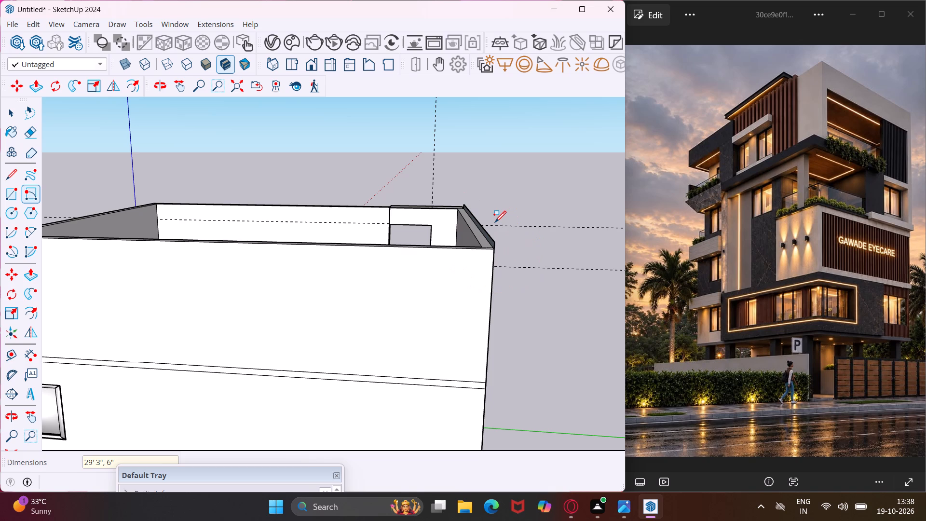
key(Escape)
key(space)
Push/pull the 6" high strip 40' across the open storey to the slatted facade's outer face as a roof slab.
middle_drag(493, 228, 525, 229)
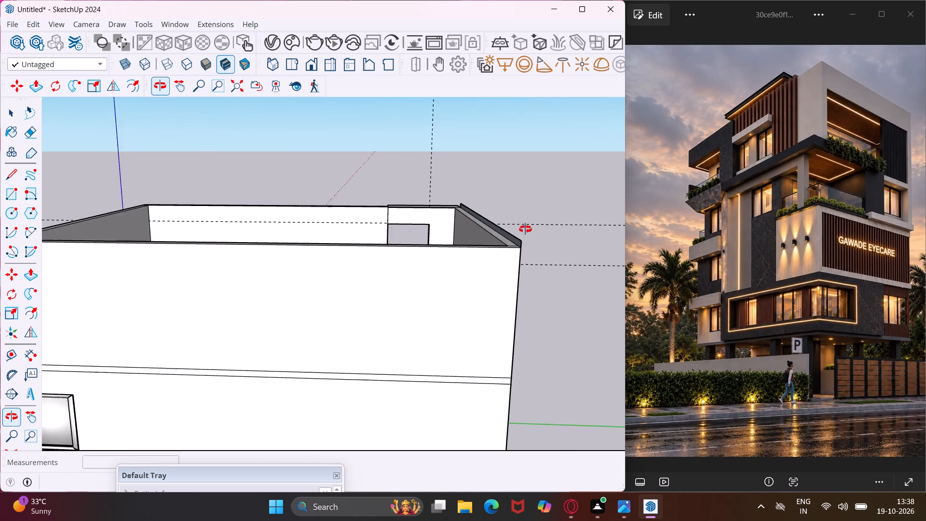
middle_drag(525, 229, 566, 229)
scroll(568, 233, up, 4)
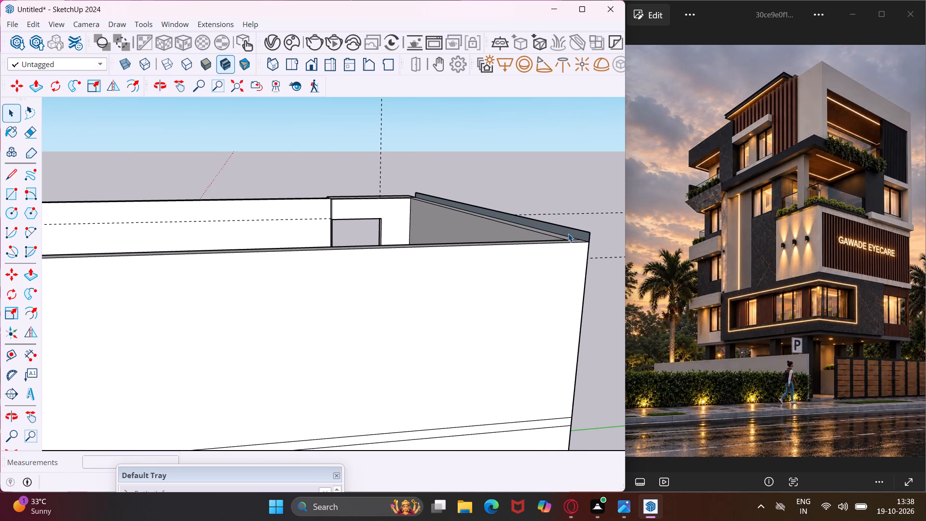
scroll(568, 233, up, 3)
click(568, 233)
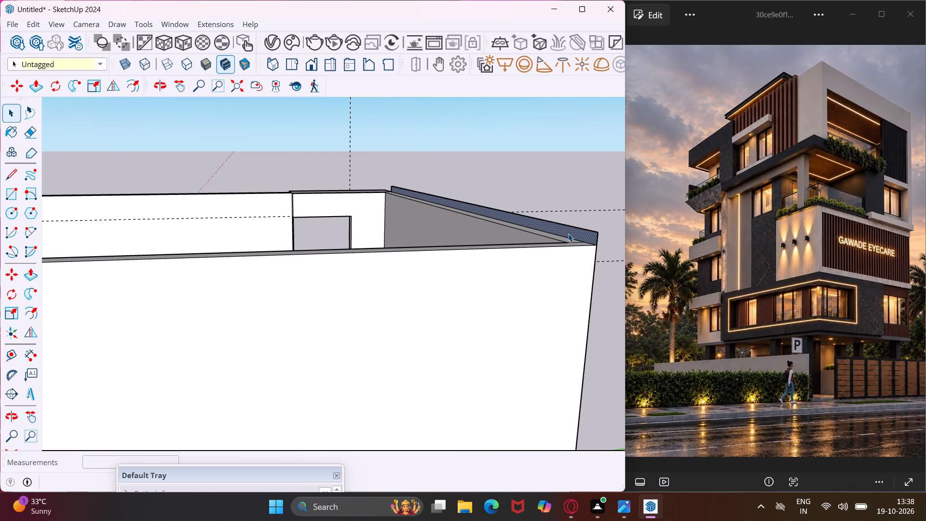
key(p)
click(568, 233)
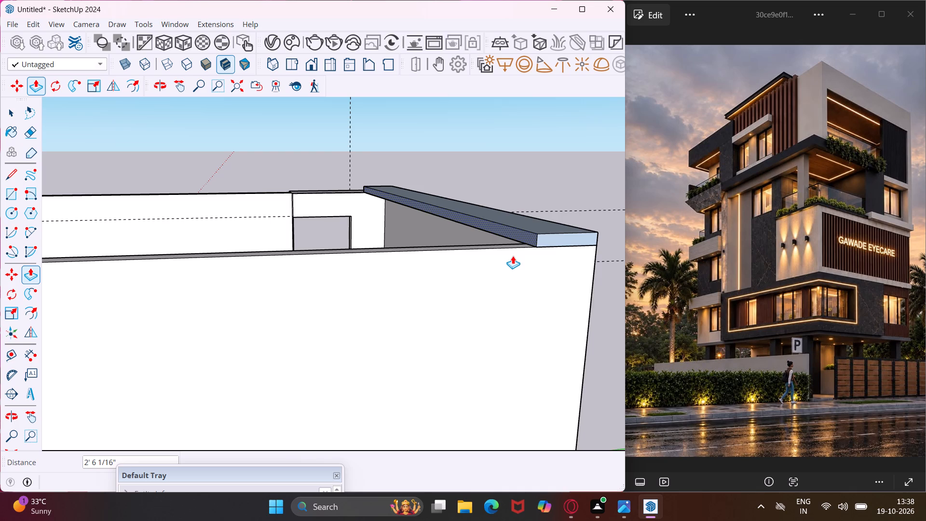
scroll(513, 256, down, 11)
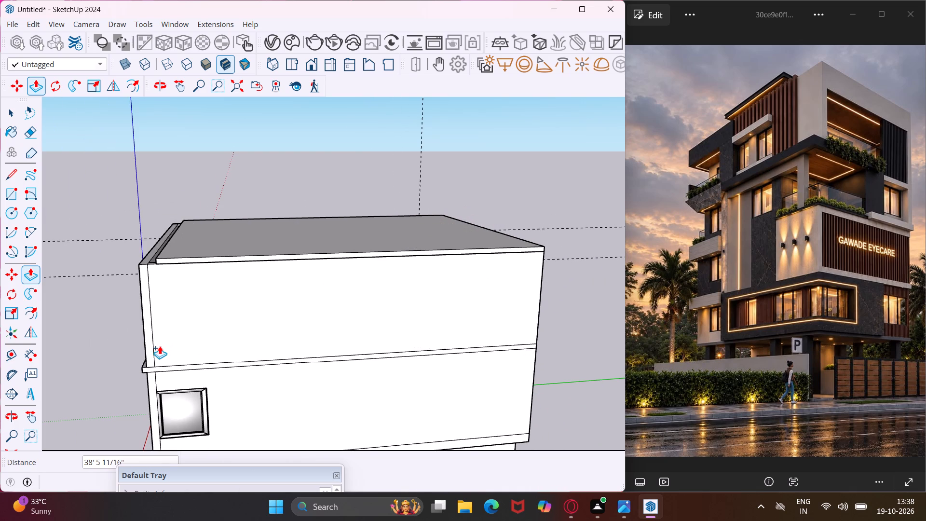
click(144, 347)
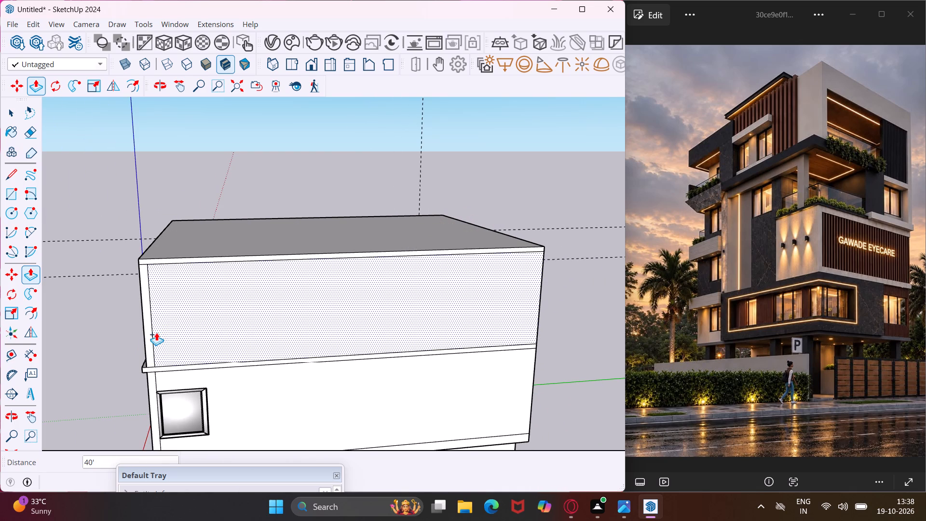
key(Escape)
key(space)
Inspect the roofed upper storey from all around, including the slatted facade, the blank long wall and the corner-window canopies.
middle_drag(179, 315, 357, 316)
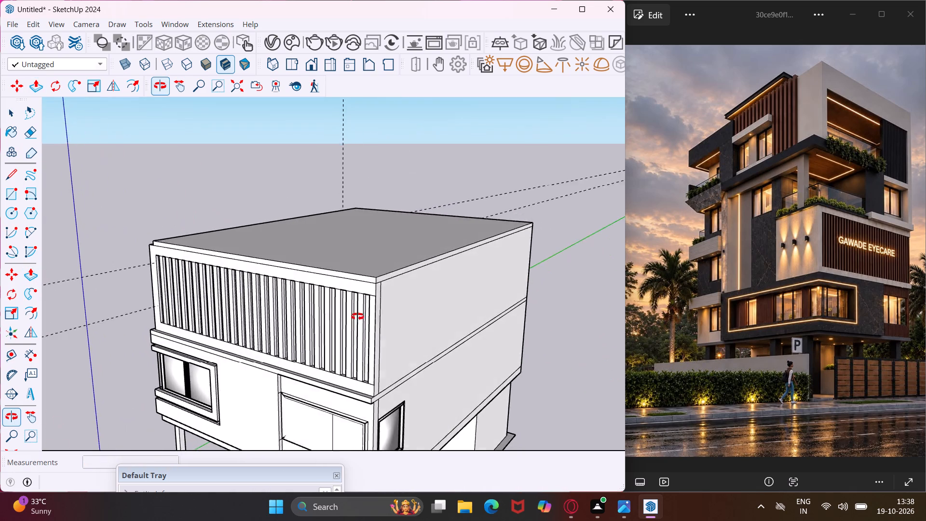
middle_drag(357, 316, 514, 321)
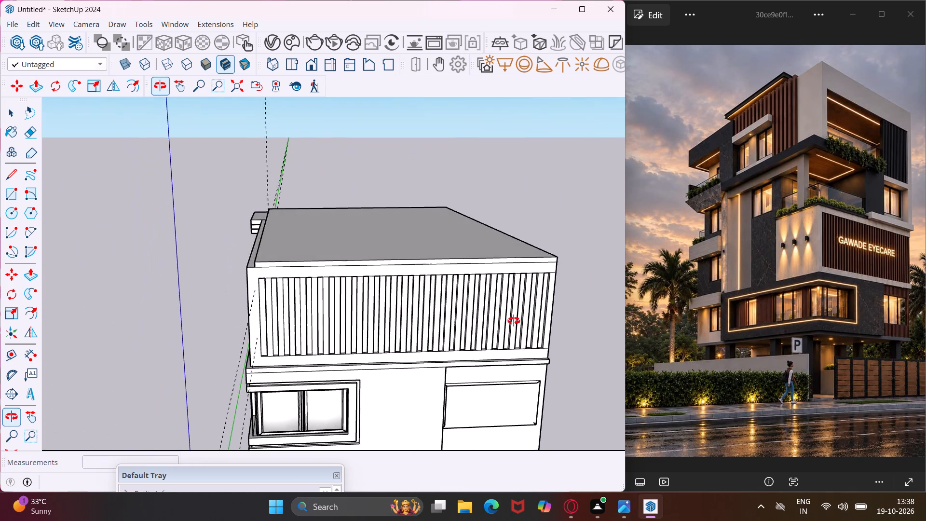
middle_drag(514, 321, 536, 325)
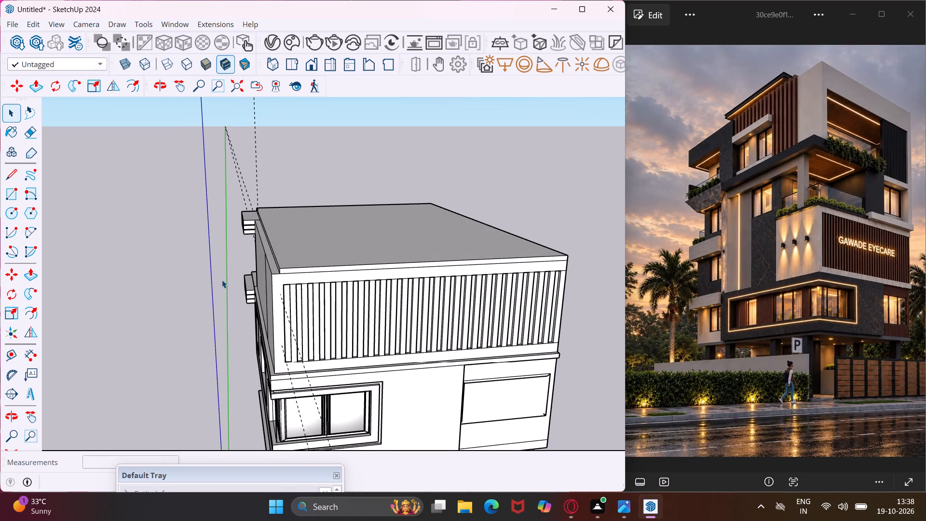
middle_drag(222, 280, 352, 284)
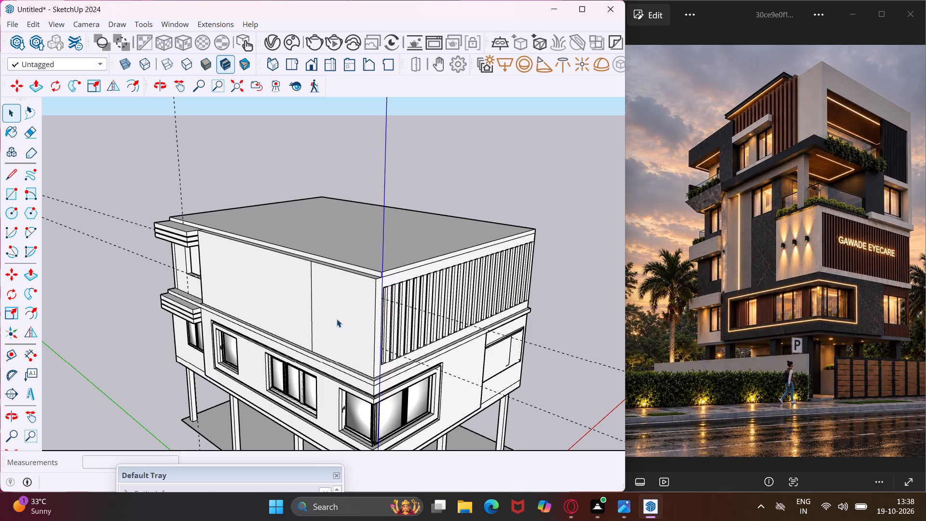
middle_drag(334, 319, 382, 329)
middle_drag(340, 329, 386, 364)
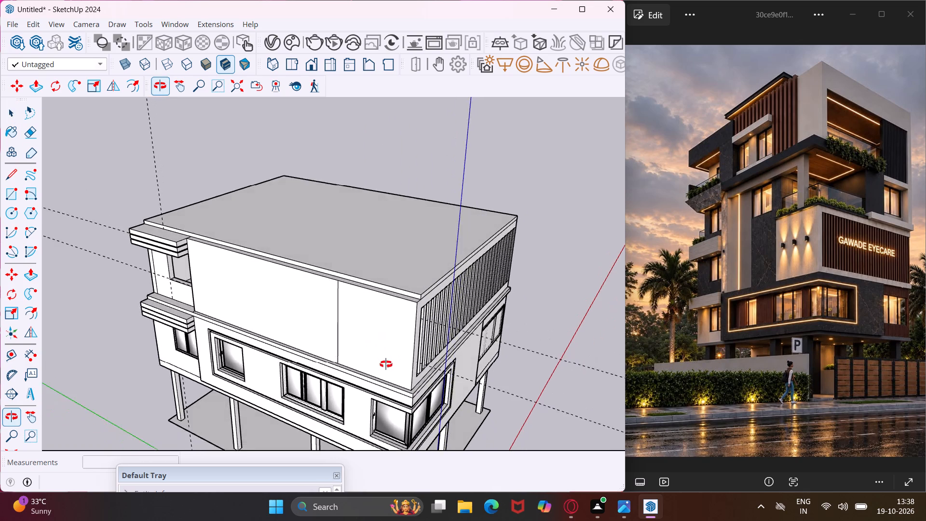
middle_drag(386, 364, 368, 386)
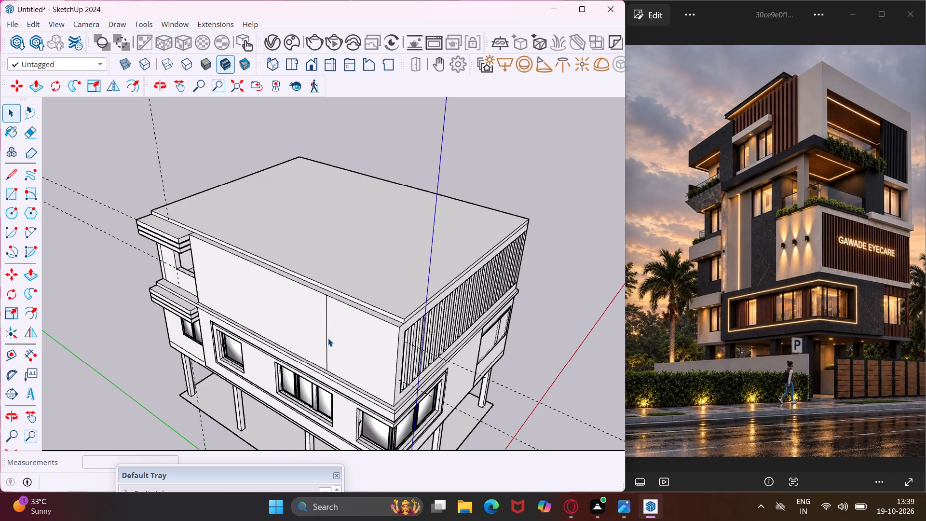
middle_drag(327, 338, 356, 362)
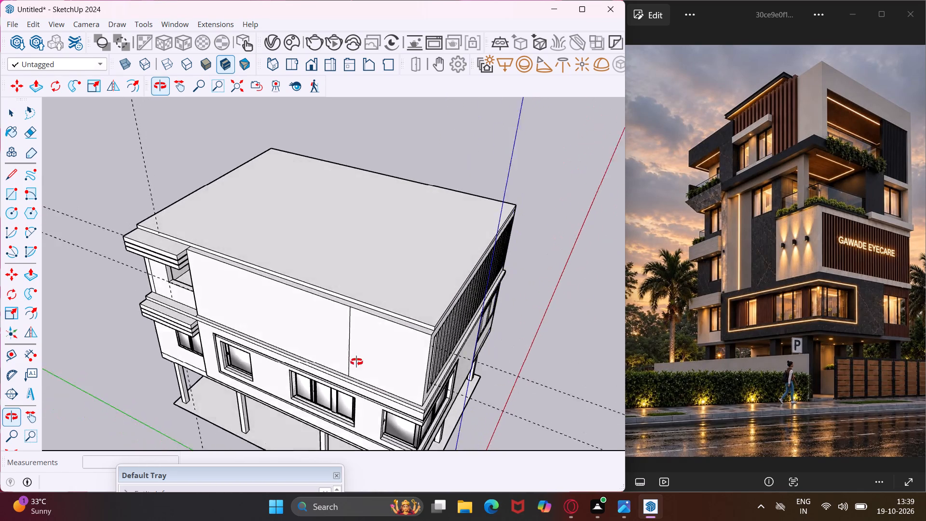
middle_drag(356, 362, 205, 426)
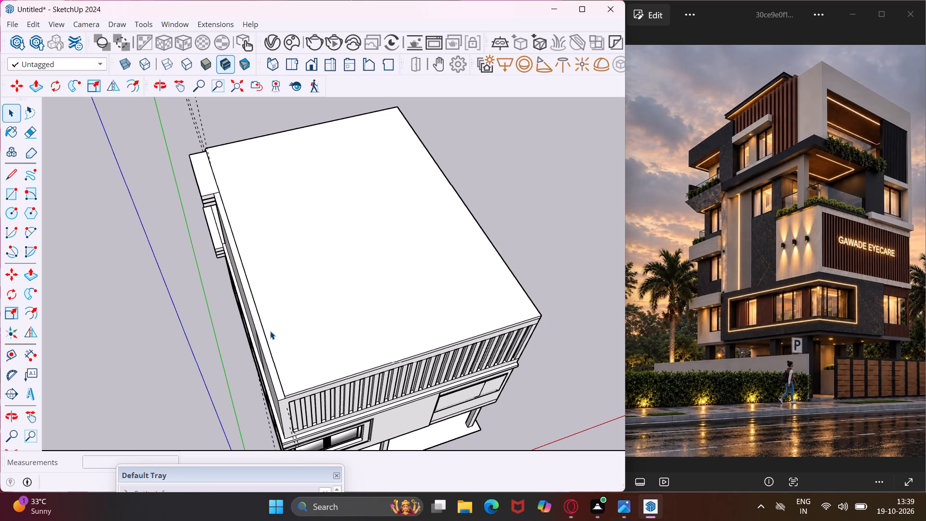
scroll(268, 332, up, 2)
middle_drag(268, 332, 357, 267)
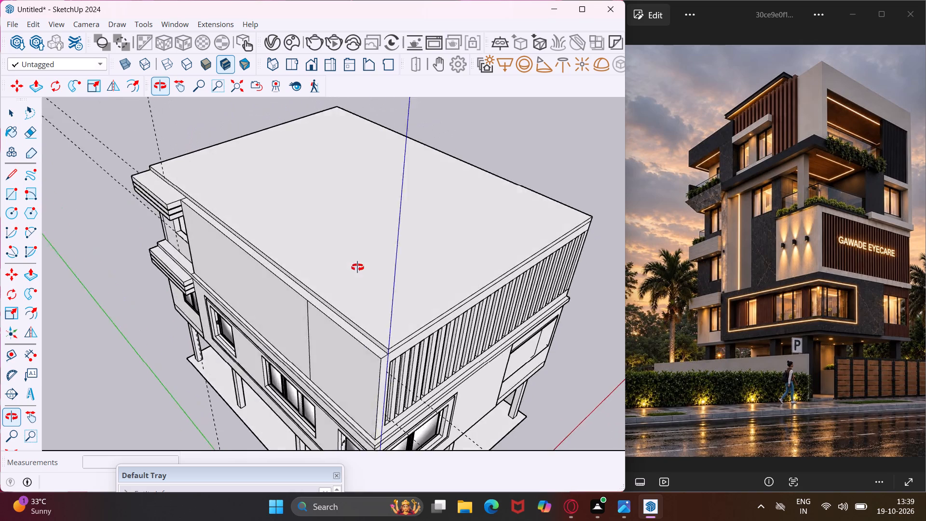
middle_drag(357, 267, 449, 239)
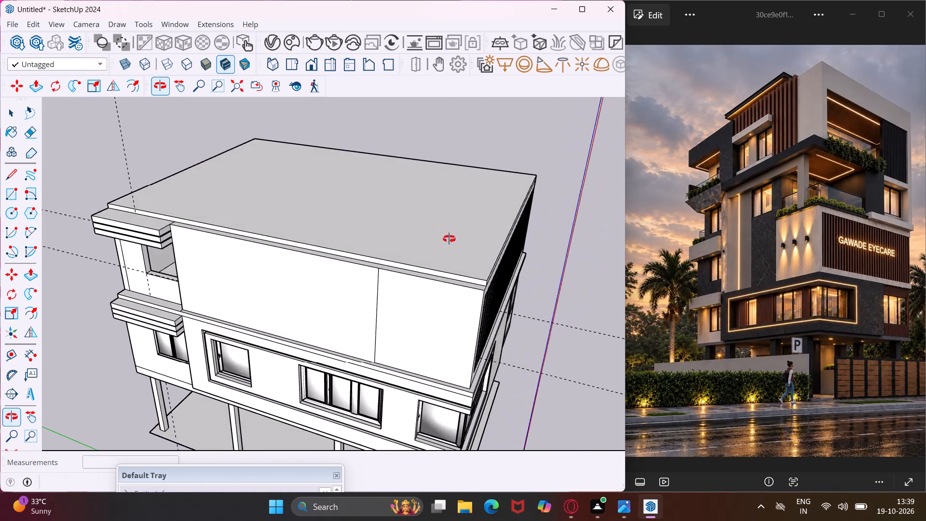
middle_drag(449, 239, 475, 242)
middle_drag(259, 307, 366, 277)
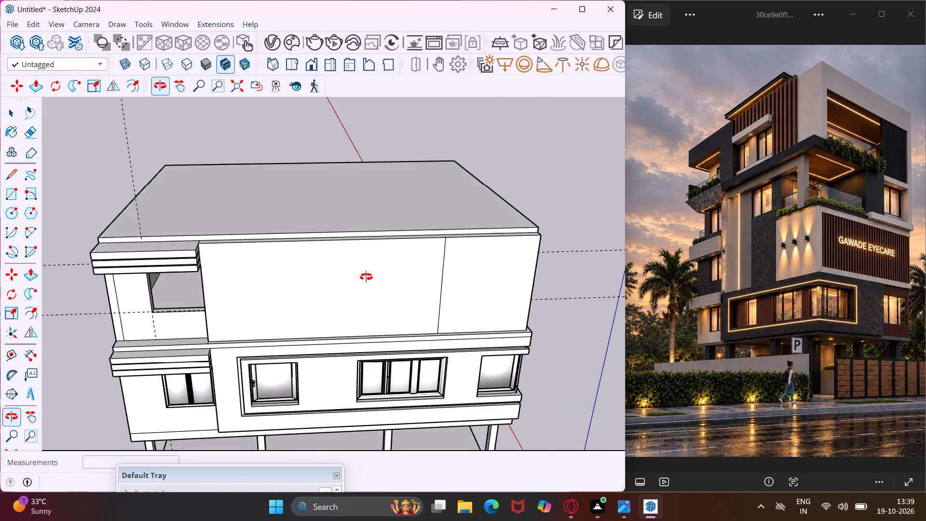
middle_drag(366, 277, 477, 213)
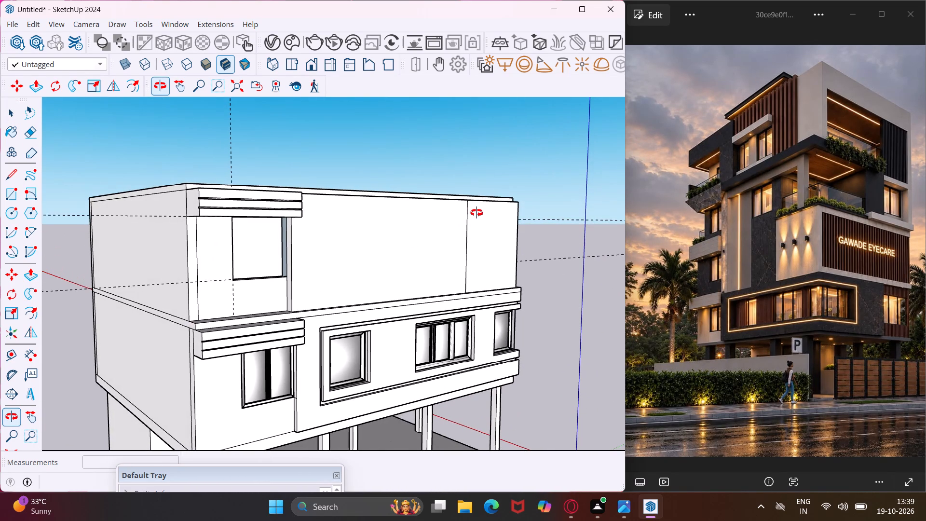
middle_drag(477, 213, 475, 267)
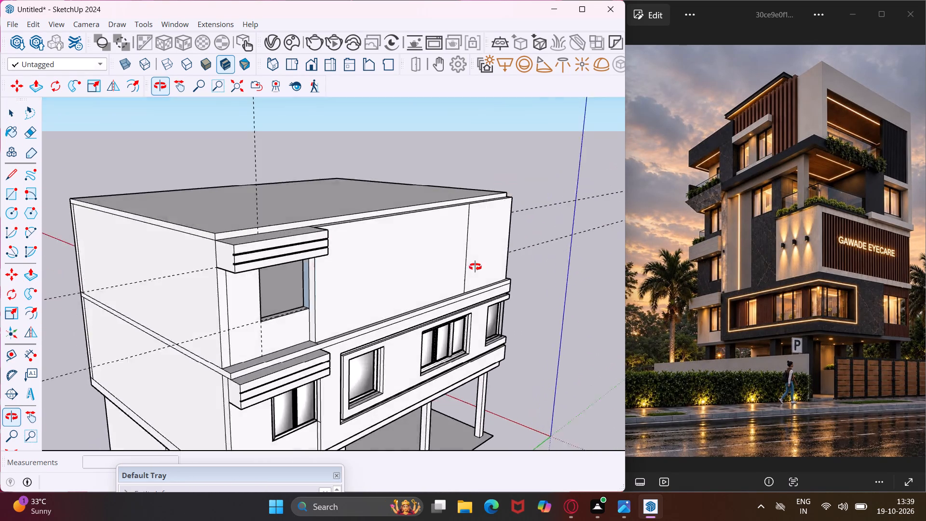
middle_drag(475, 267, 271, 348)
middle_drag(271, 348, 272, 348)
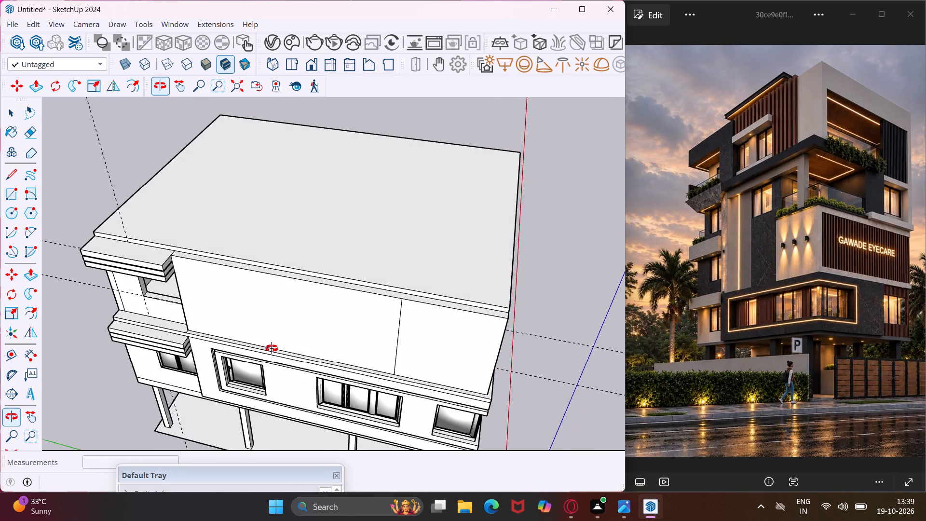
middle_drag(272, 348, 286, 332)
scroll(282, 351, up, 4)
middle_drag(285, 350, 490, 206)
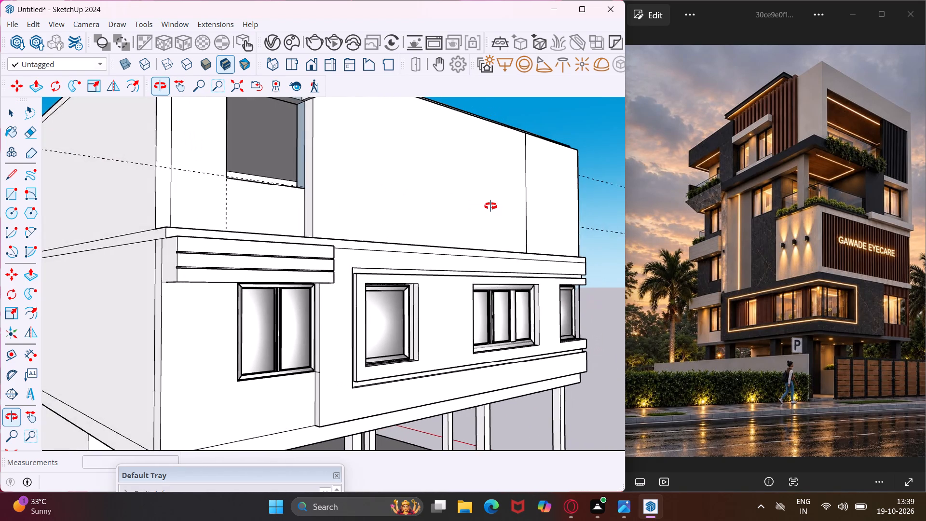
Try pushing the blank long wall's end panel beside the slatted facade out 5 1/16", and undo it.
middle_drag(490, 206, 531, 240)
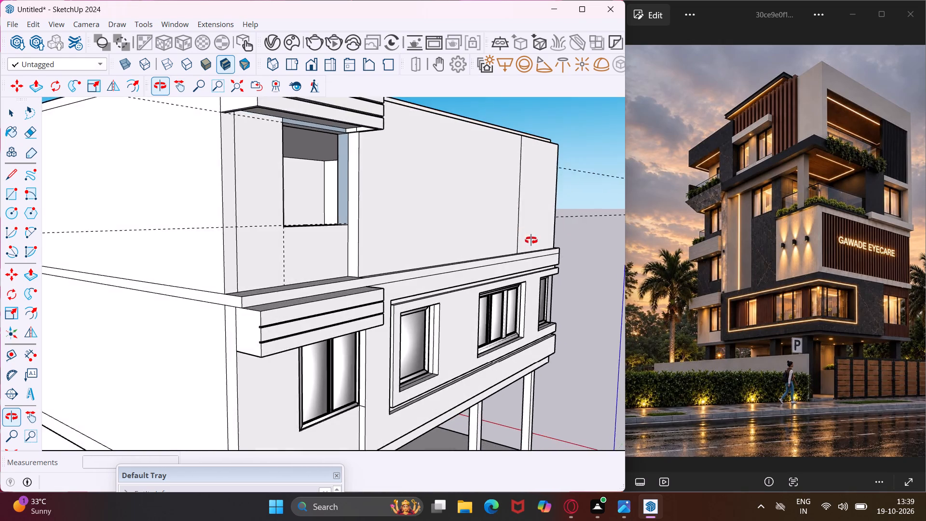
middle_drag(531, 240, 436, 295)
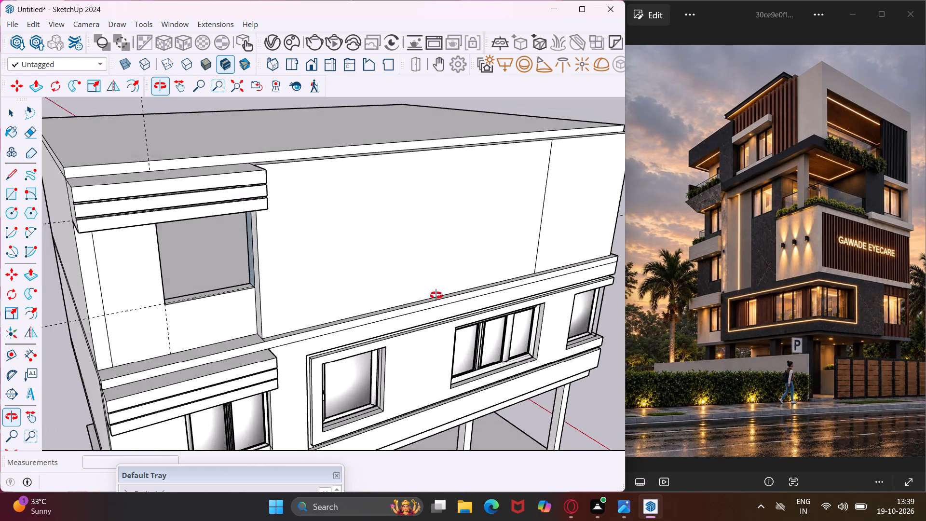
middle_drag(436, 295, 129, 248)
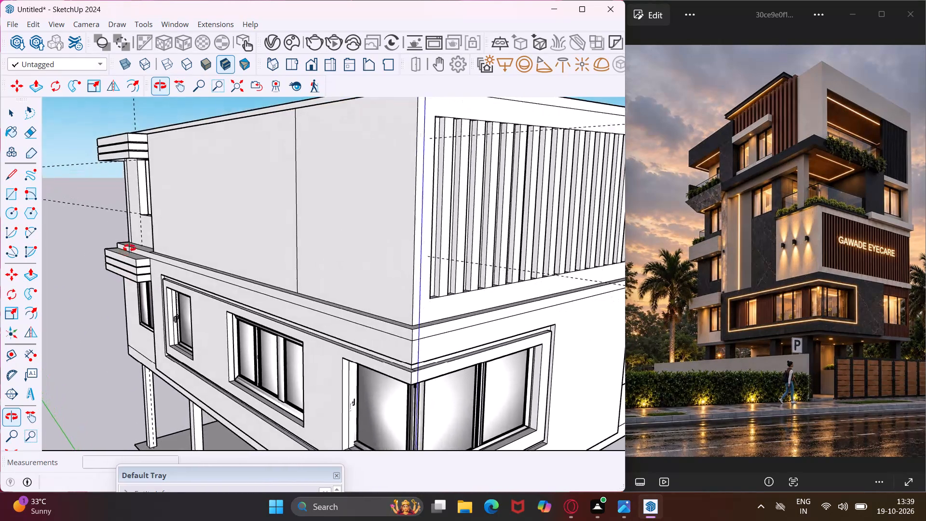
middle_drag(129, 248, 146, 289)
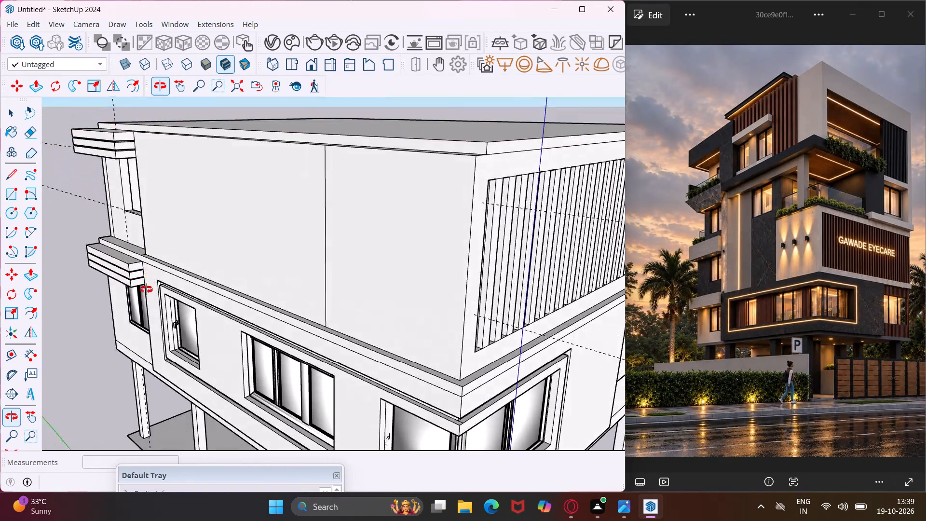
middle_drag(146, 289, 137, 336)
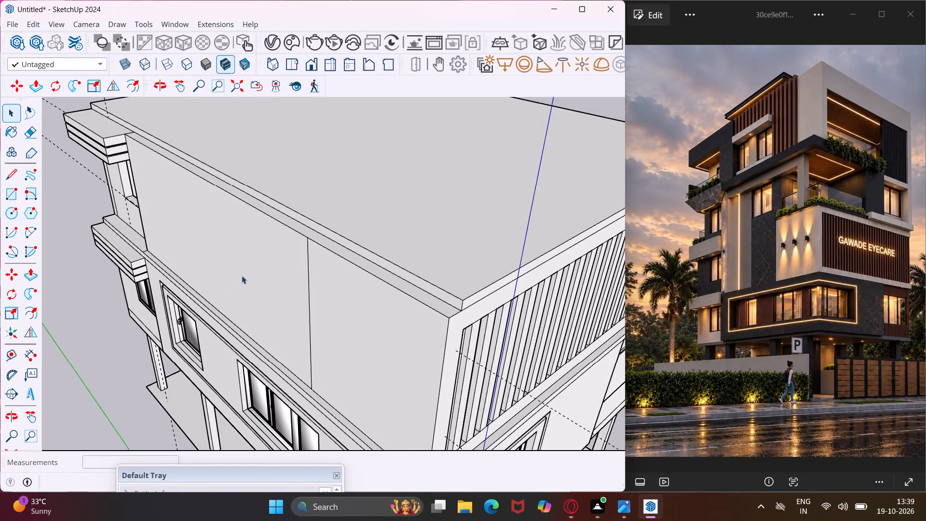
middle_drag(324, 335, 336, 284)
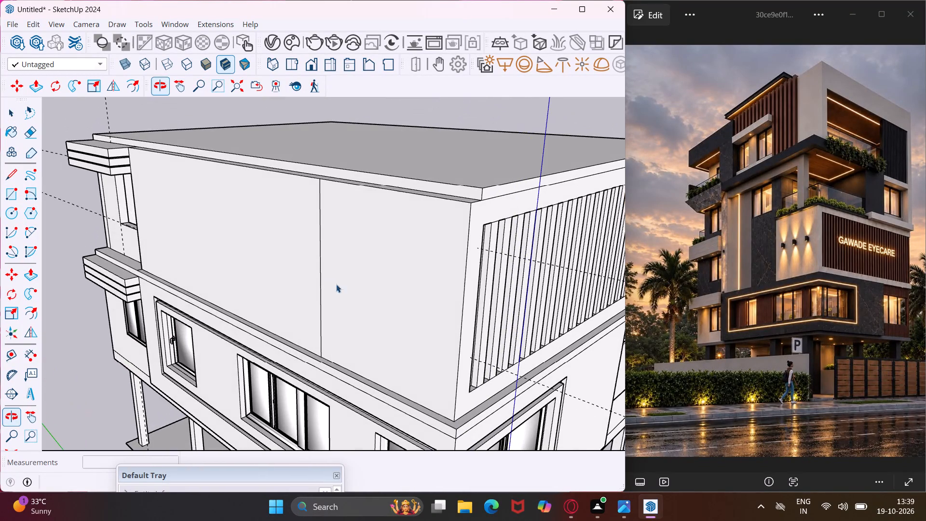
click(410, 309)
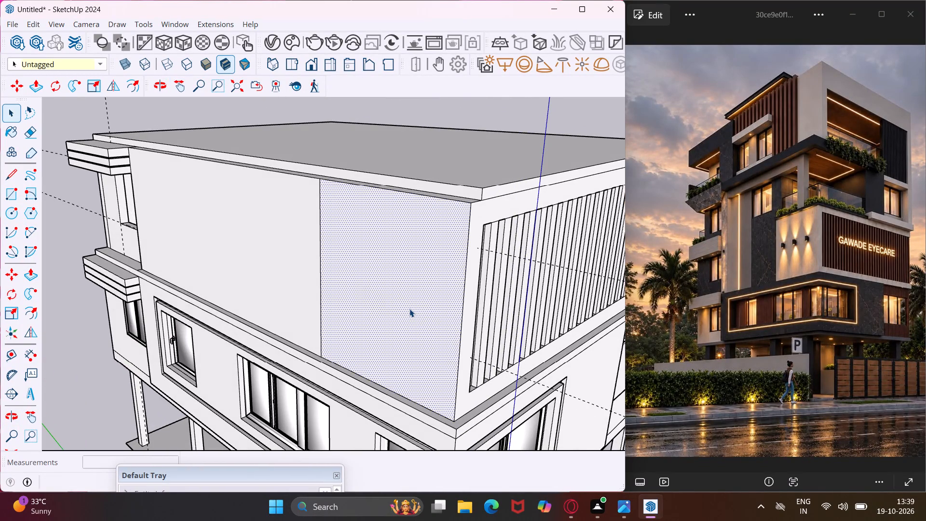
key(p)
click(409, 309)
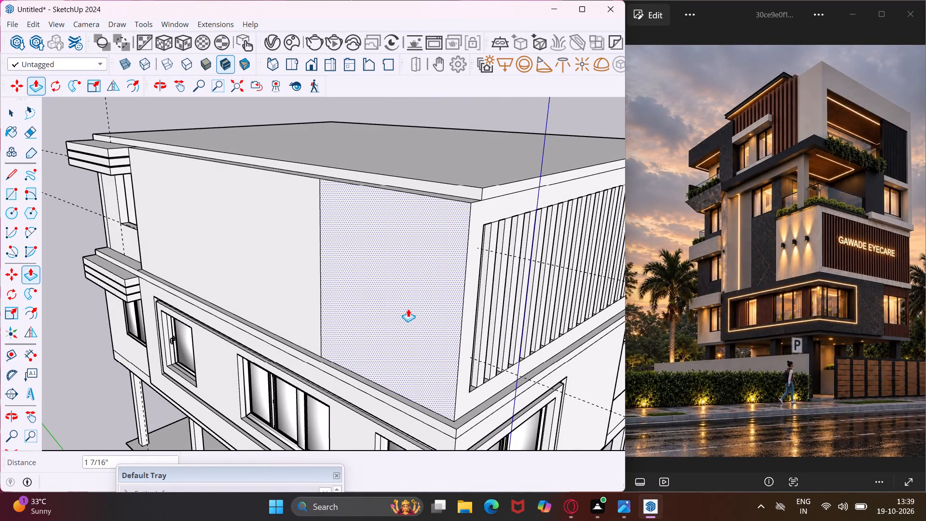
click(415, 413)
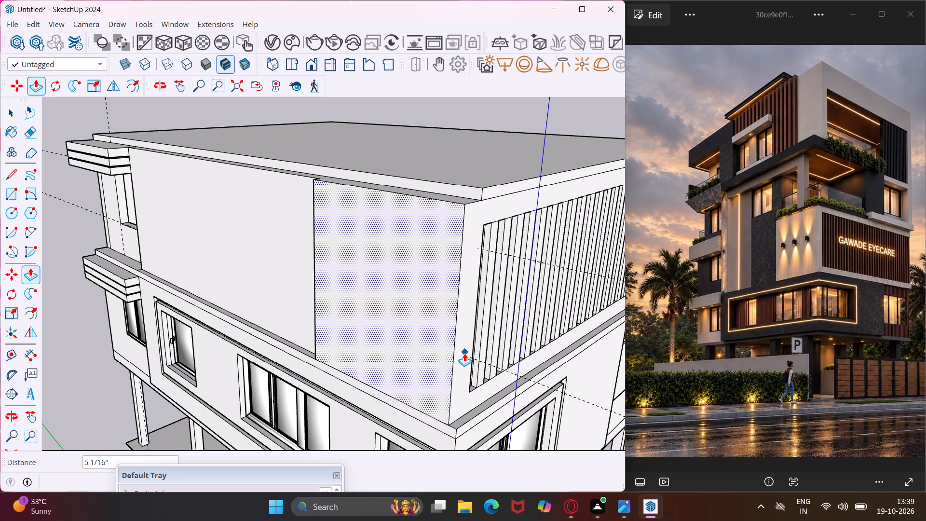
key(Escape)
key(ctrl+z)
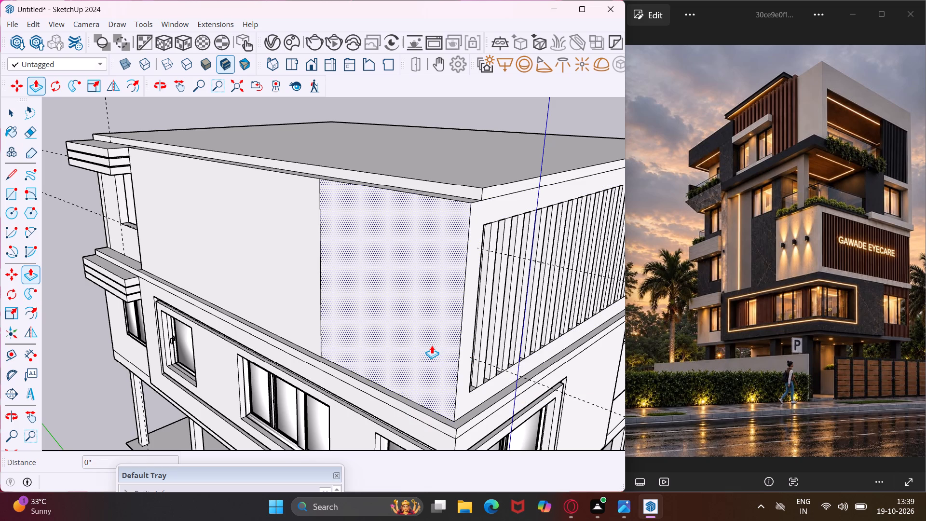
Push/pull the long wall's end panel and the slatted facade's frame face outward 5 1/16" each, to the ledge corner.
click(432, 345)
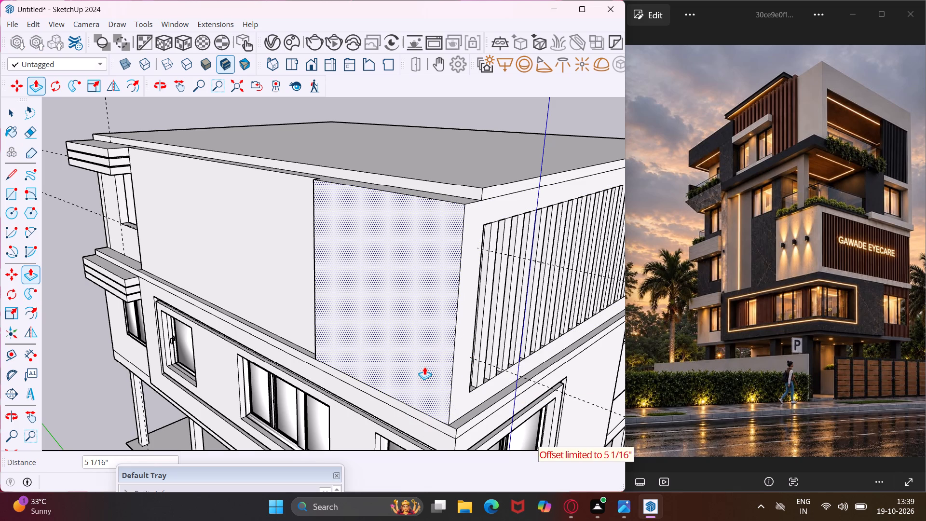
click(456, 427)
click(463, 396)
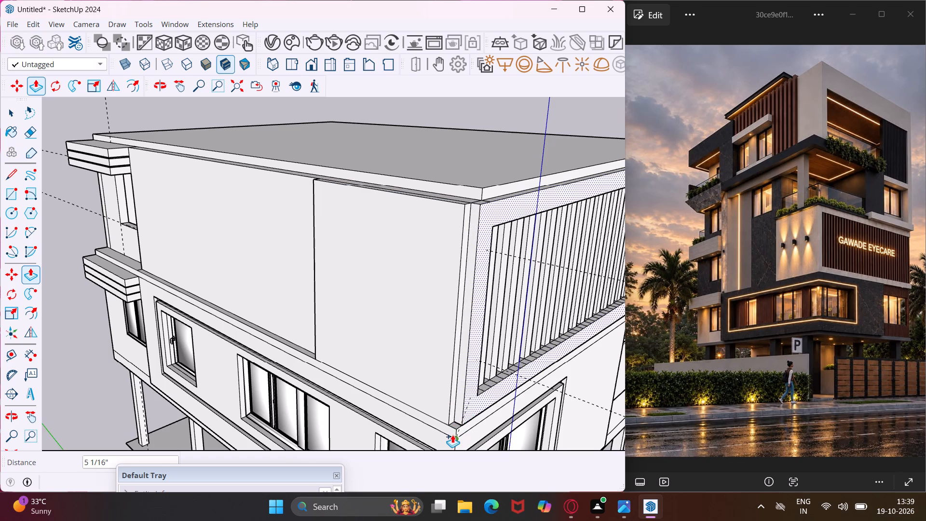
click(452, 435)
Push/pull the end panel's narrow side face 5 1/16" to fill the corner notch flush with the slatted facade's frame.
scroll(450, 379, up, 4)
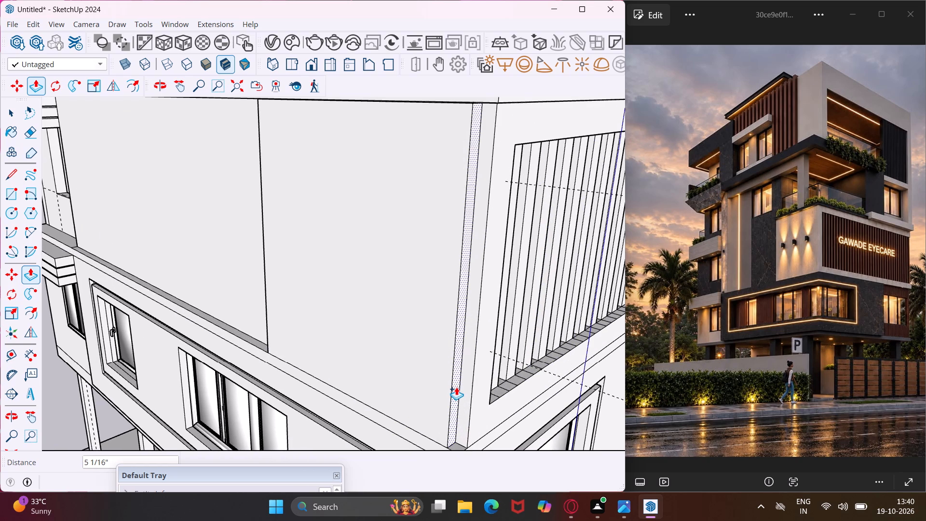
click(456, 387)
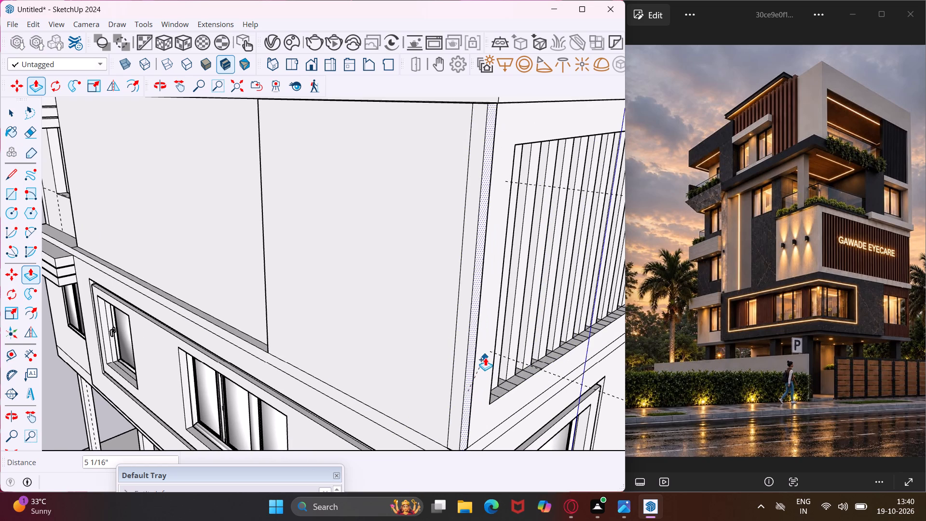
click(485, 357)
scroll(422, 354, down, 5)
middle_drag(428, 354, 568, 380)
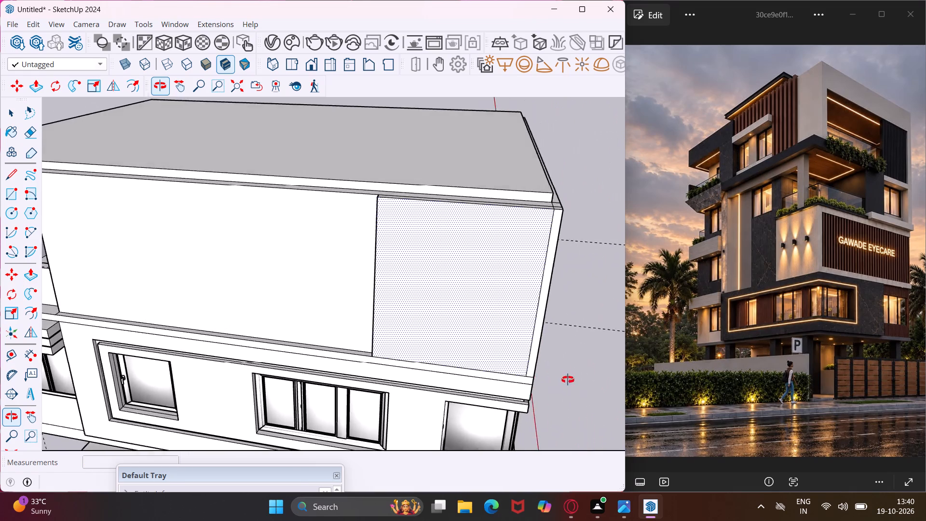
middle_drag(568, 380, 577, 382)
key(Escape)
key(space)
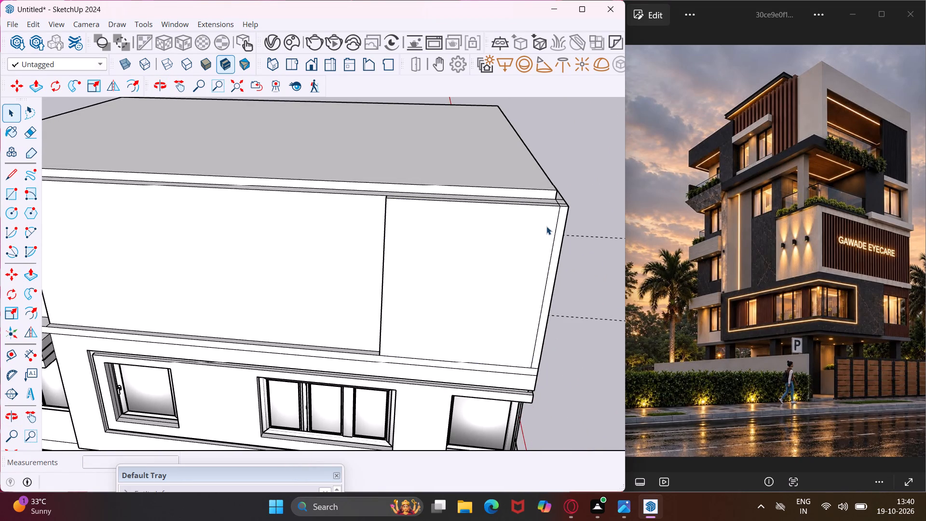
Erase the leftover seam lines on both faces and the top of the thickened corner beside the slatted facade.
key(e)
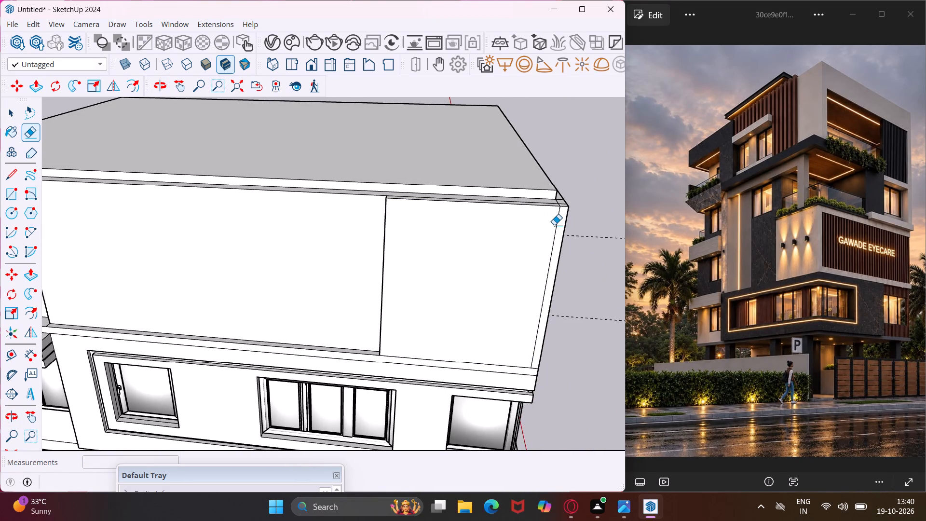
click(556, 225)
middle_drag(556, 225, 425, 275)
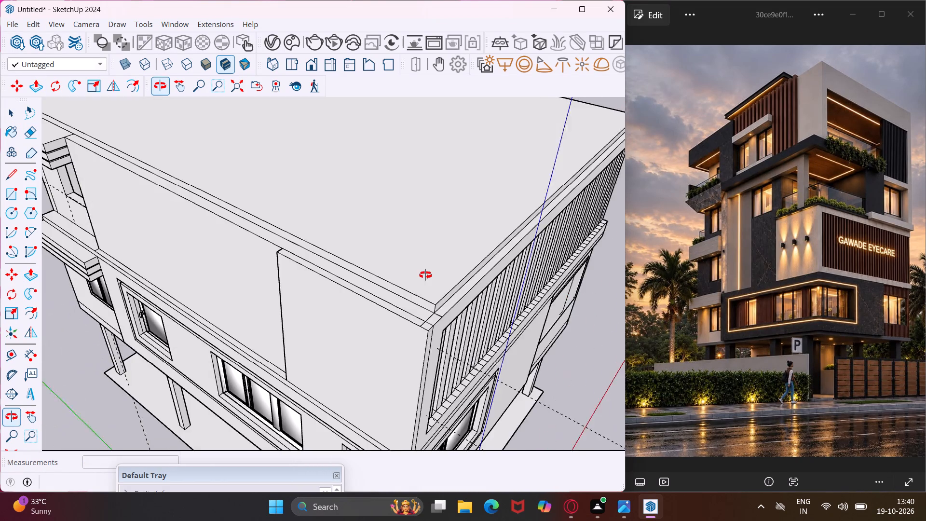
middle_drag(425, 275, 424, 275)
scroll(428, 317, up, 7)
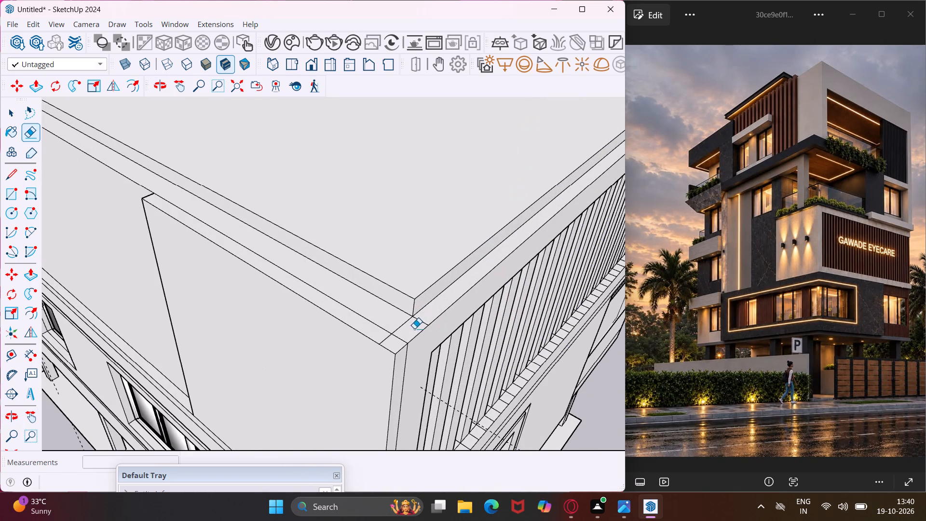
click(399, 338)
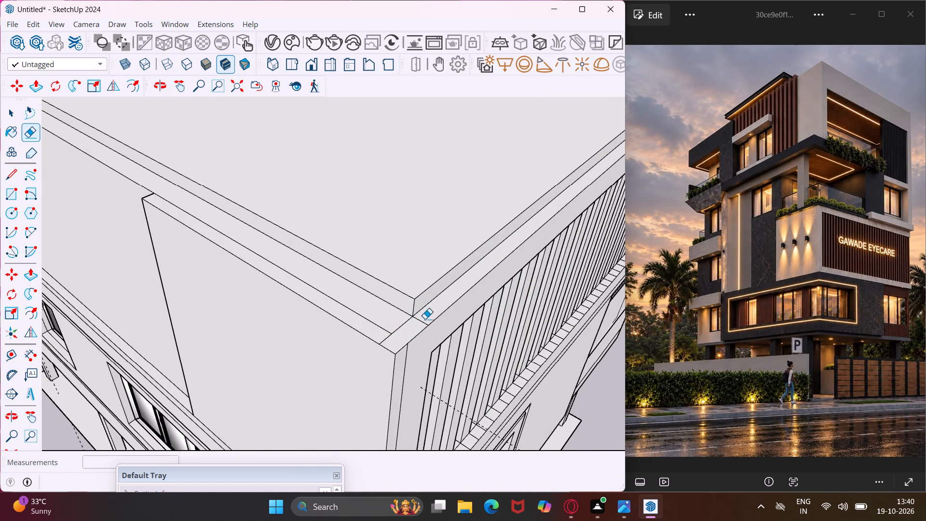
click(422, 322)
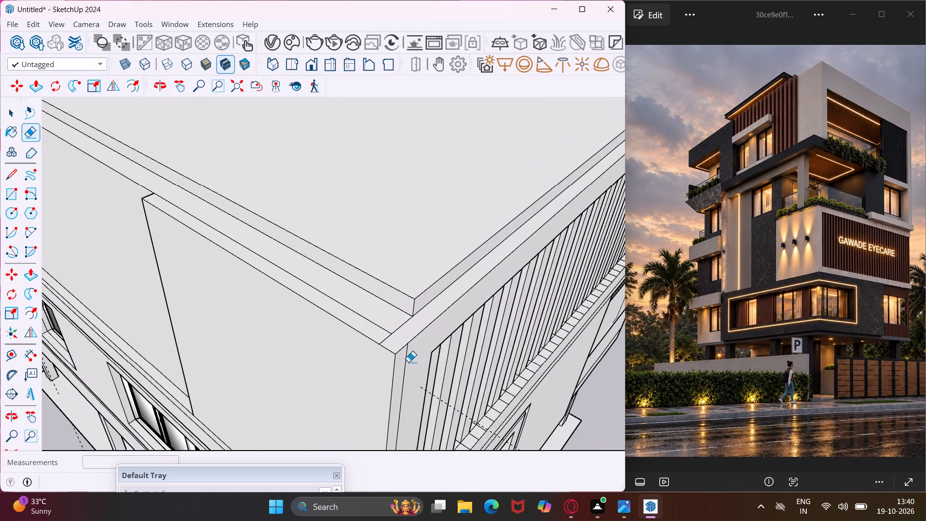
click(409, 362)
click(406, 362)
key(Escape)
key(space)
Inspect the thickened corner, the slatted facade and the roof slab from several sides and from above.
middle_drag(402, 363, 478, 318)
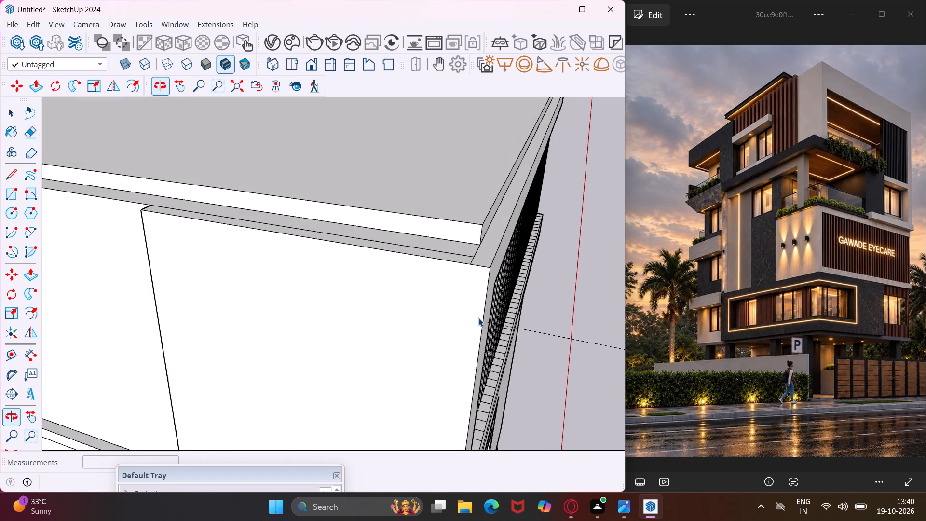
scroll(480, 316, down, 8)
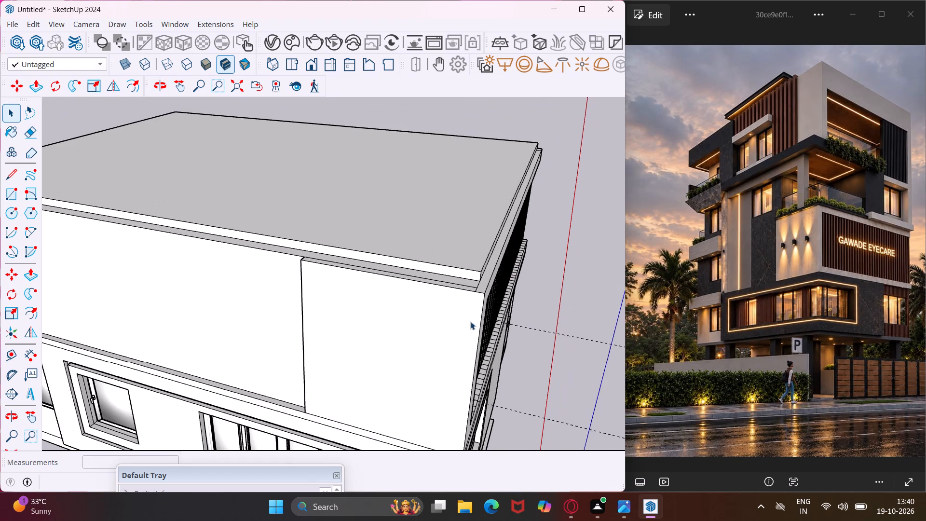
middle_drag(425, 332, 450, 287)
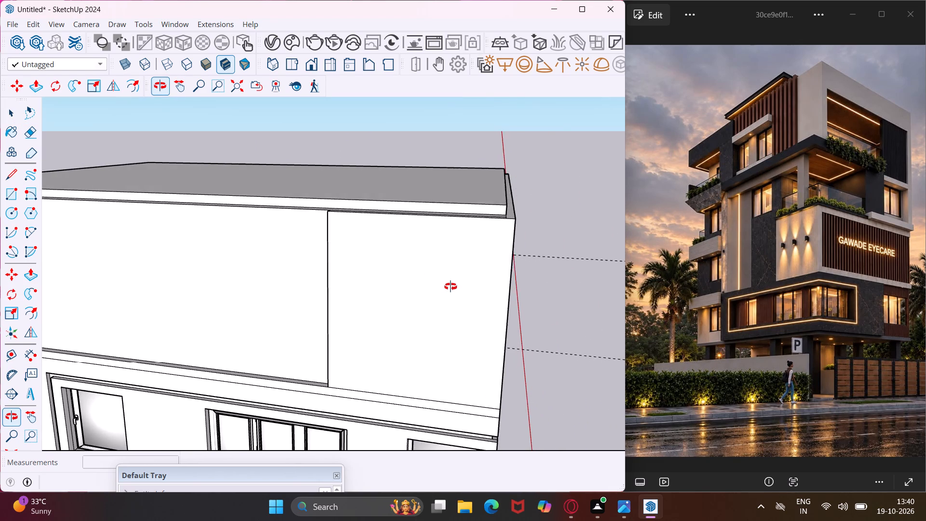
middle_drag(450, 287, 259, 338)
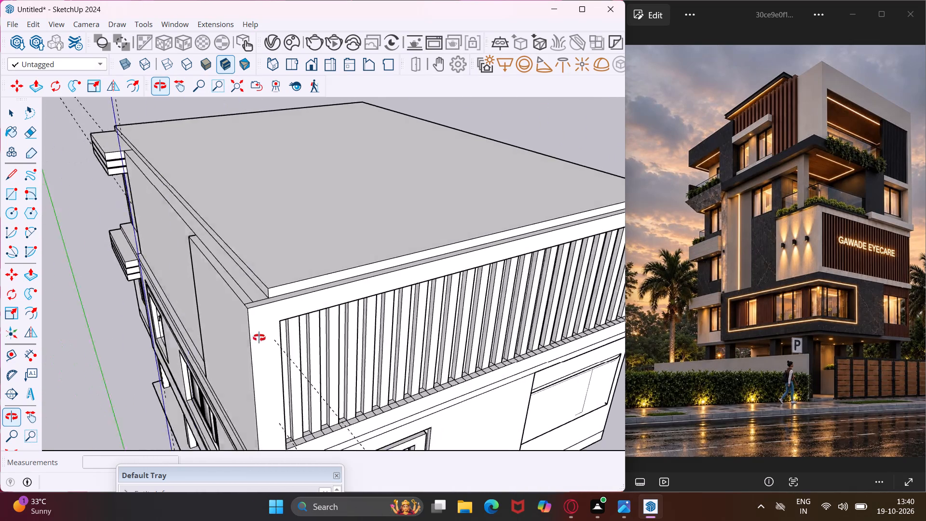
middle_drag(259, 338, 232, 354)
scroll(329, 289, down, 2)
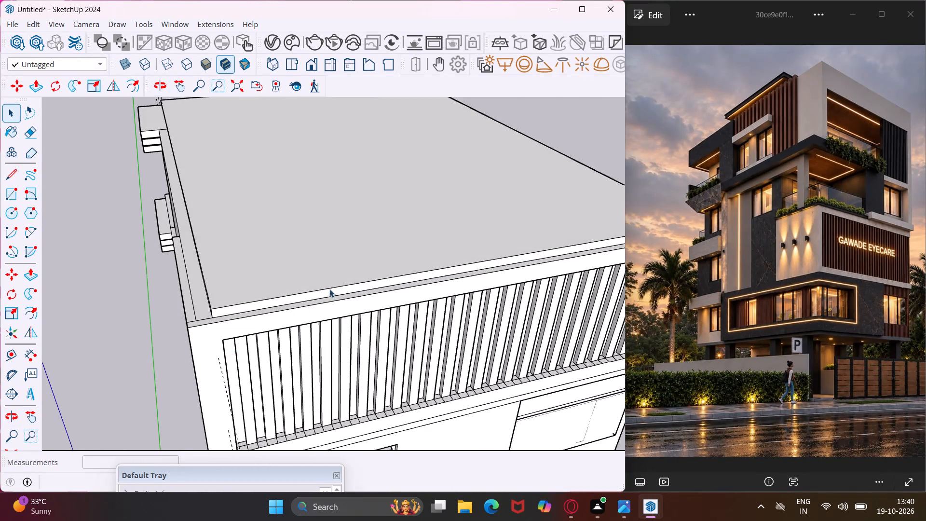
scroll(329, 289, down, 1)
middle_drag(416, 238, 300, 298)
scroll(302, 297, down, 4)
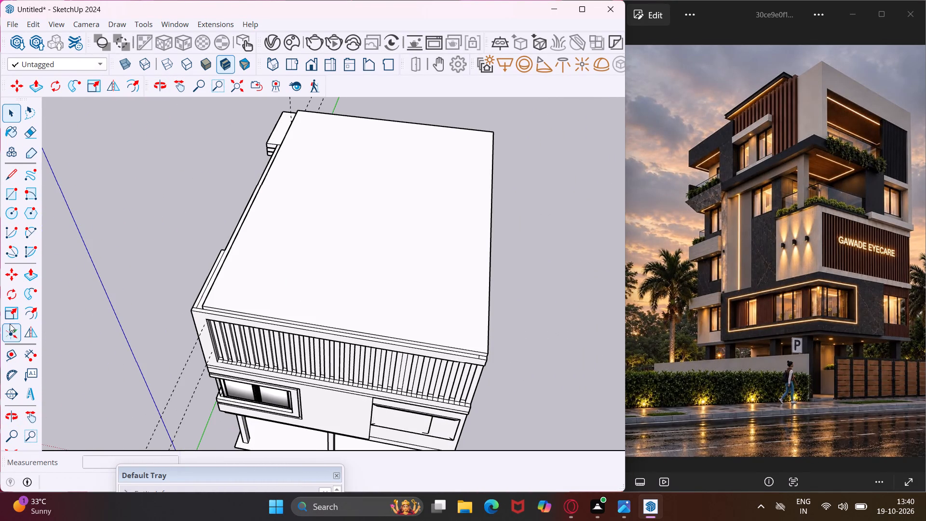
Place a guide line on the roof slab 9" inward from its long edge opposite the blank long wall.
click(12, 346)
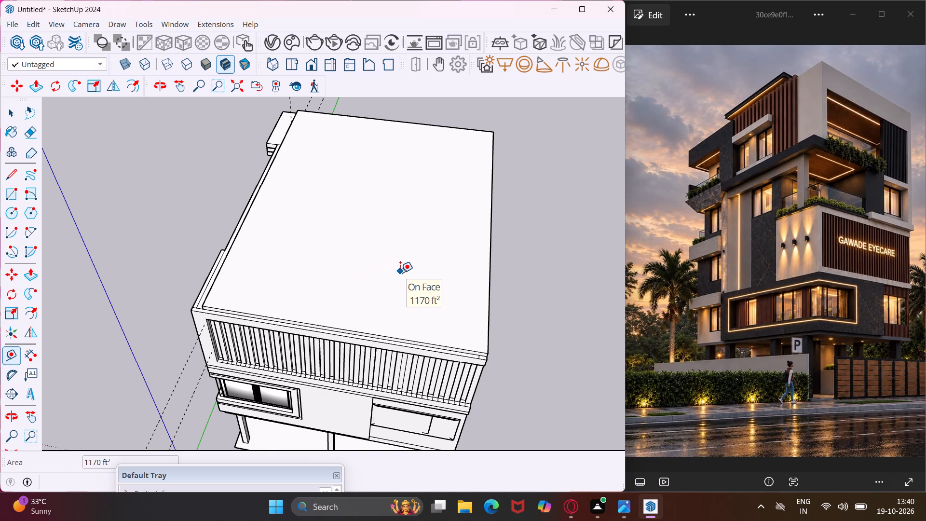
scroll(400, 273, up, 4)
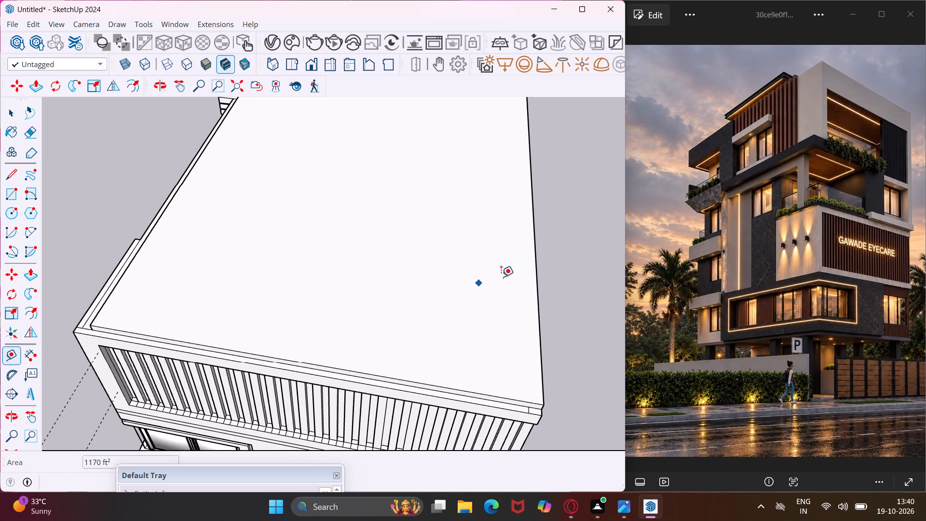
click(536, 284)
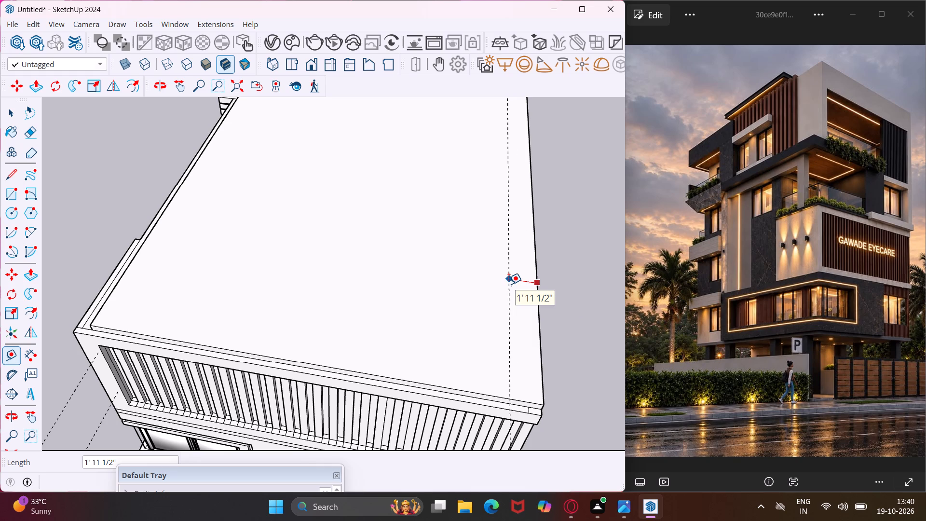
text(9")
key(Return)
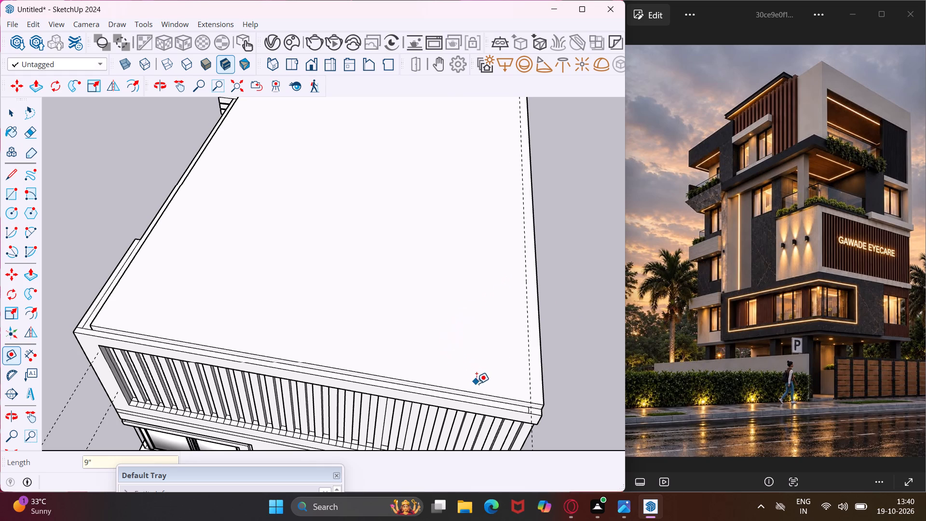
scroll(475, 393, up, 2)
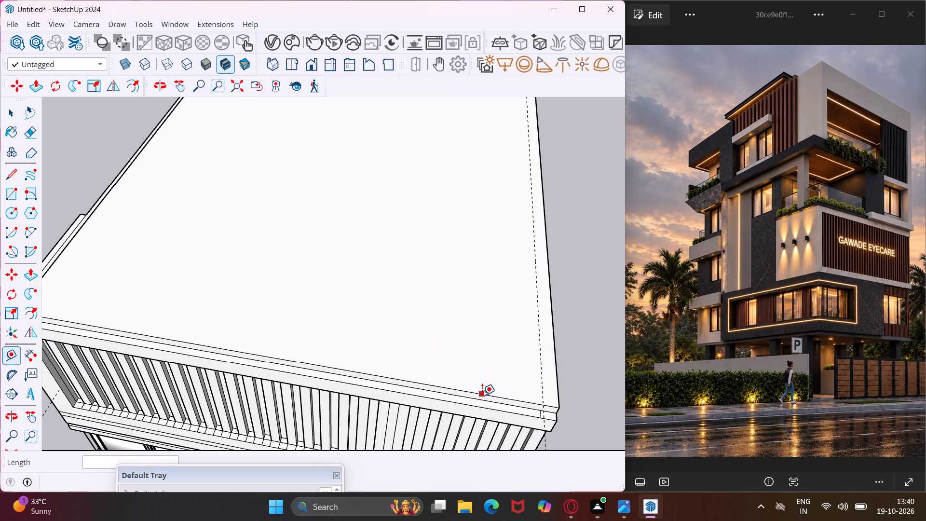
scroll(483, 394, up, 3)
middle_drag(483, 394, 410, 380)
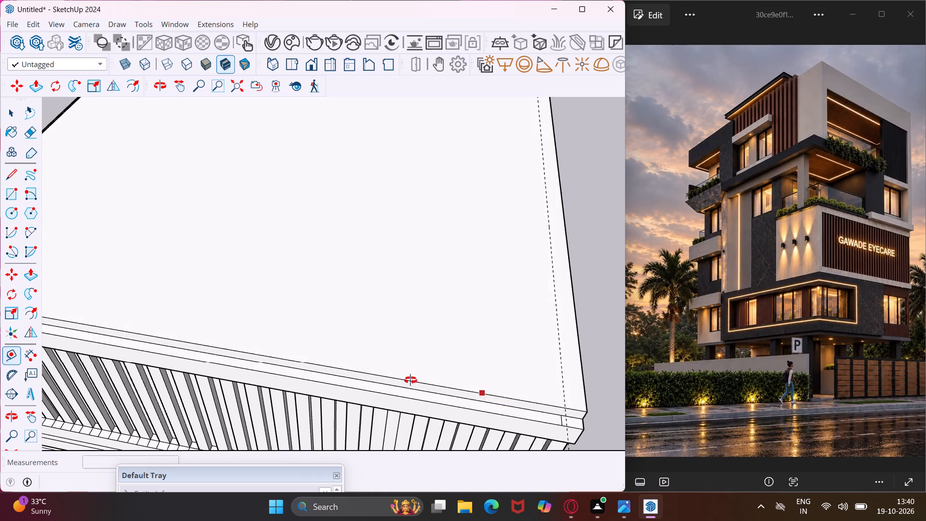
middle_drag(410, 380, 253, 275)
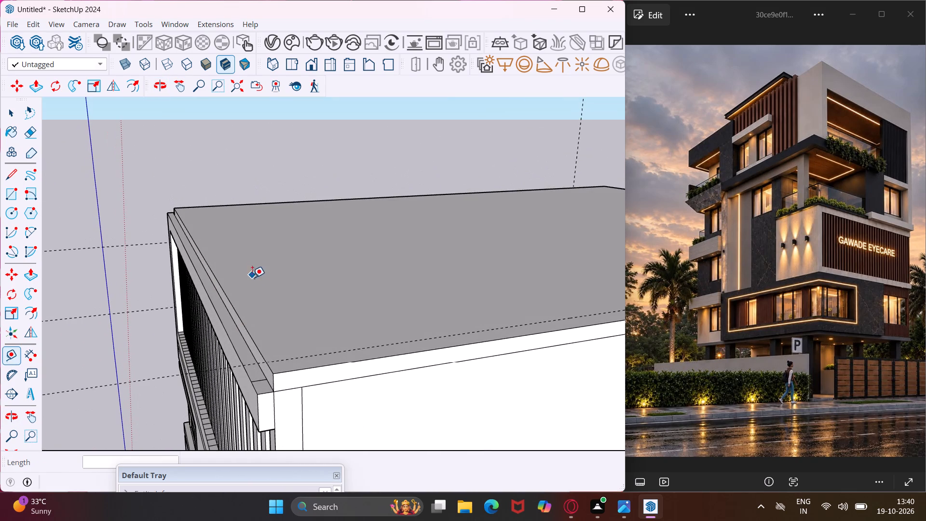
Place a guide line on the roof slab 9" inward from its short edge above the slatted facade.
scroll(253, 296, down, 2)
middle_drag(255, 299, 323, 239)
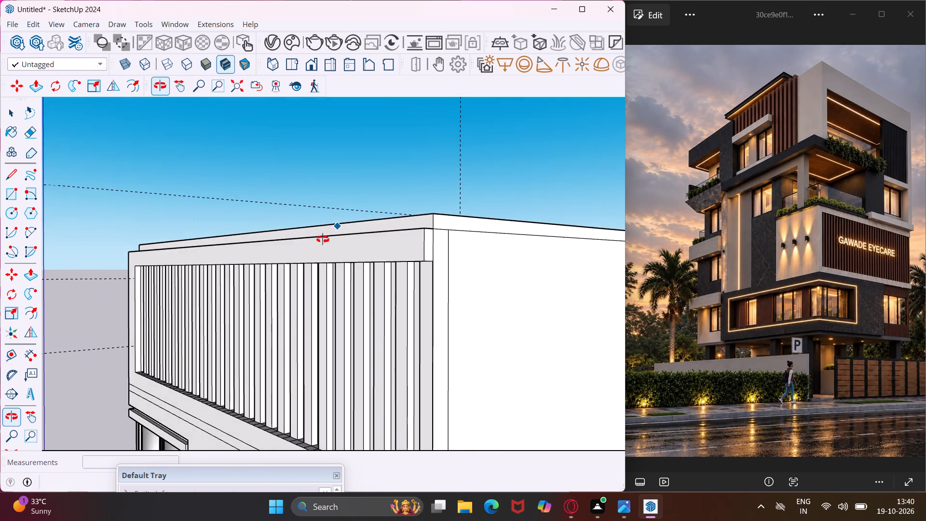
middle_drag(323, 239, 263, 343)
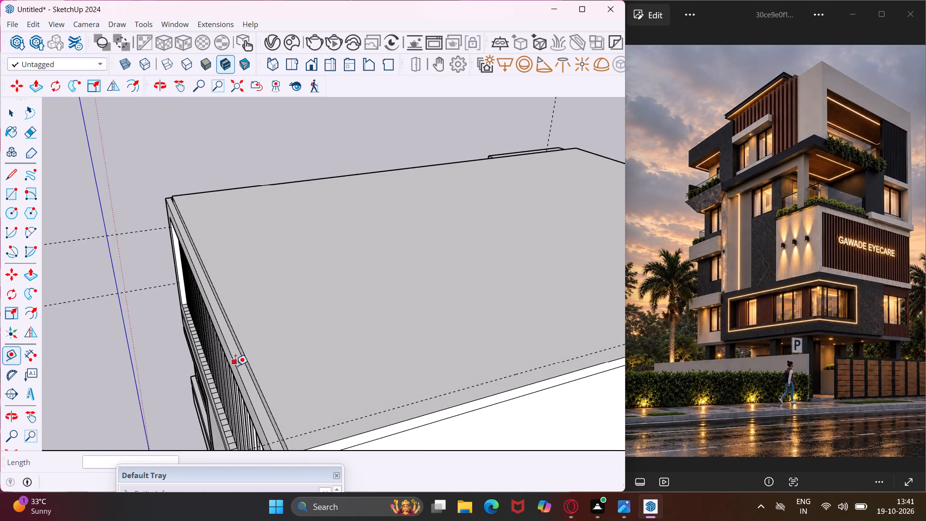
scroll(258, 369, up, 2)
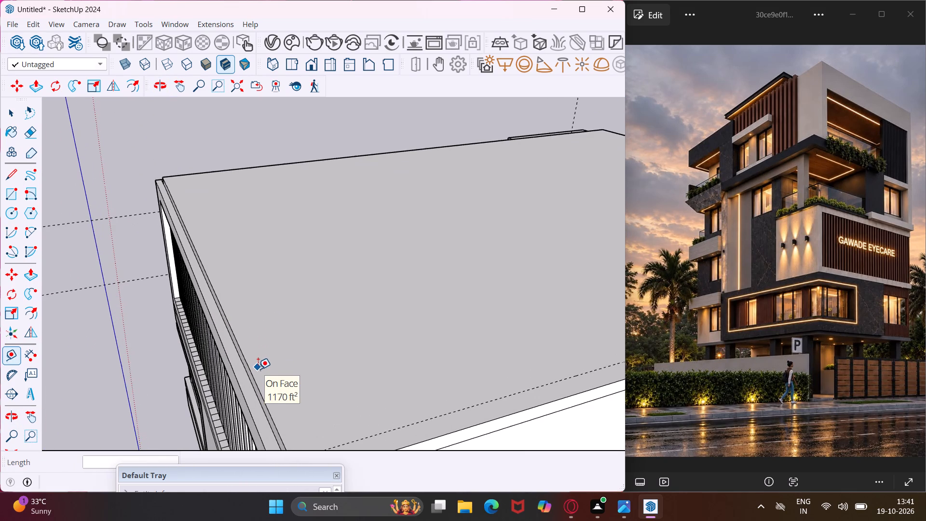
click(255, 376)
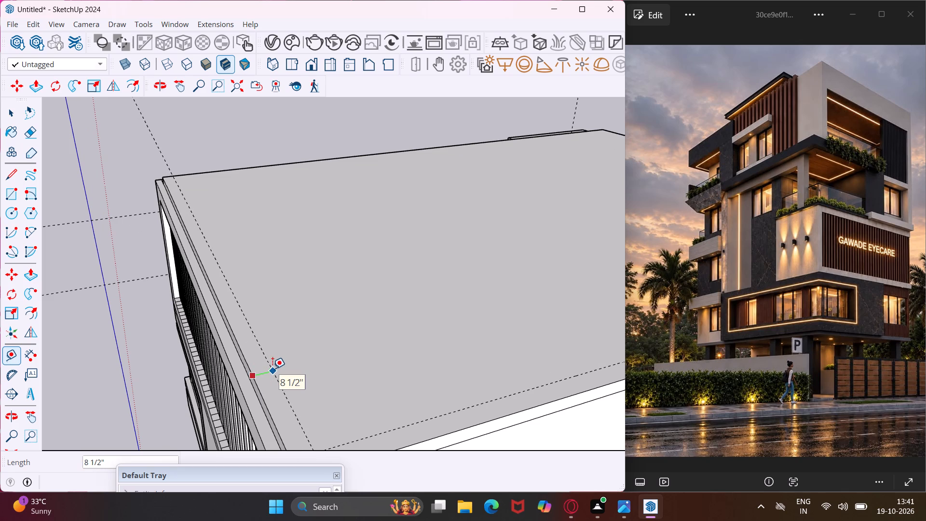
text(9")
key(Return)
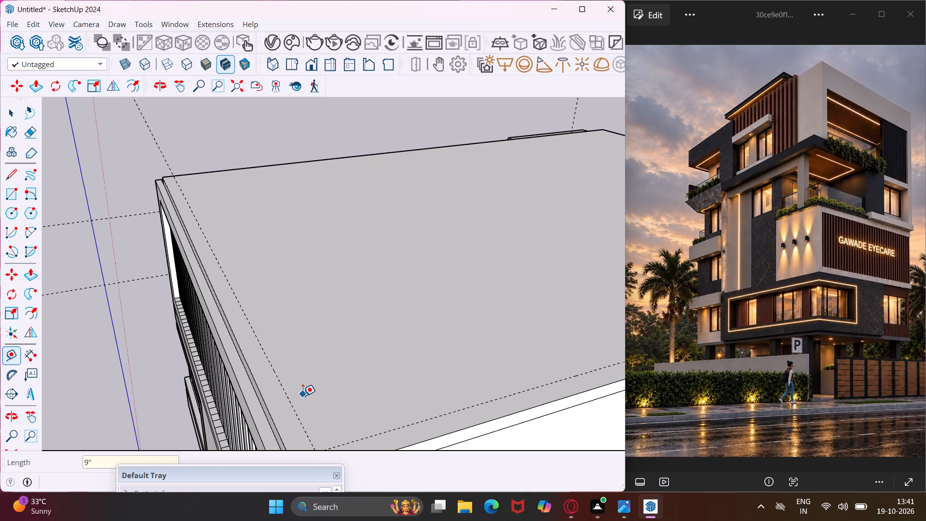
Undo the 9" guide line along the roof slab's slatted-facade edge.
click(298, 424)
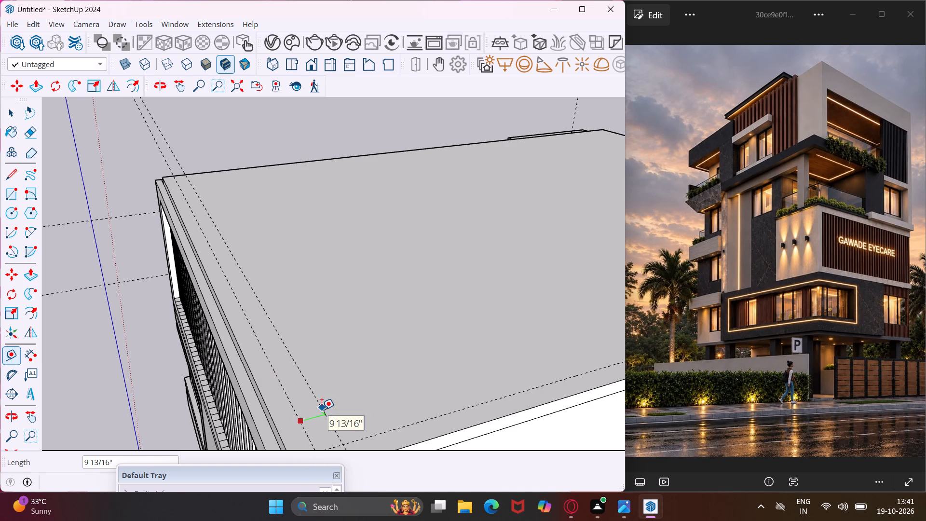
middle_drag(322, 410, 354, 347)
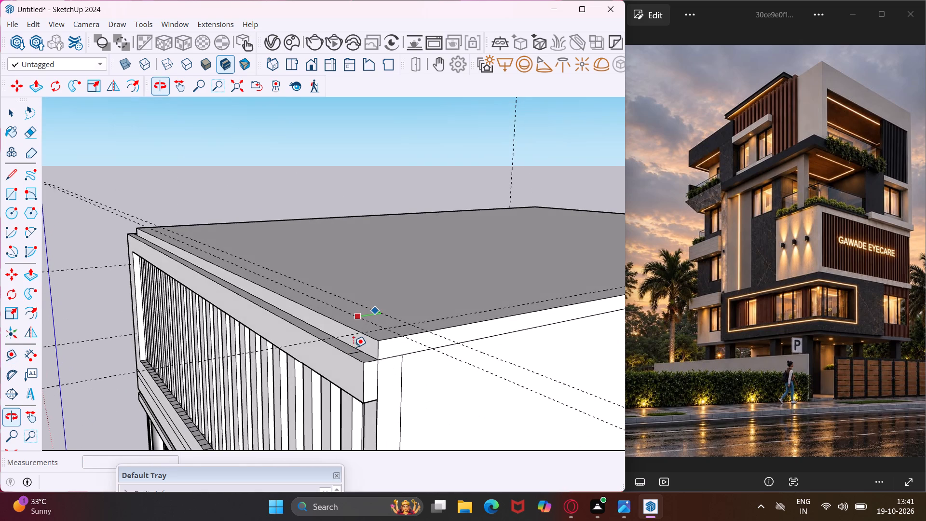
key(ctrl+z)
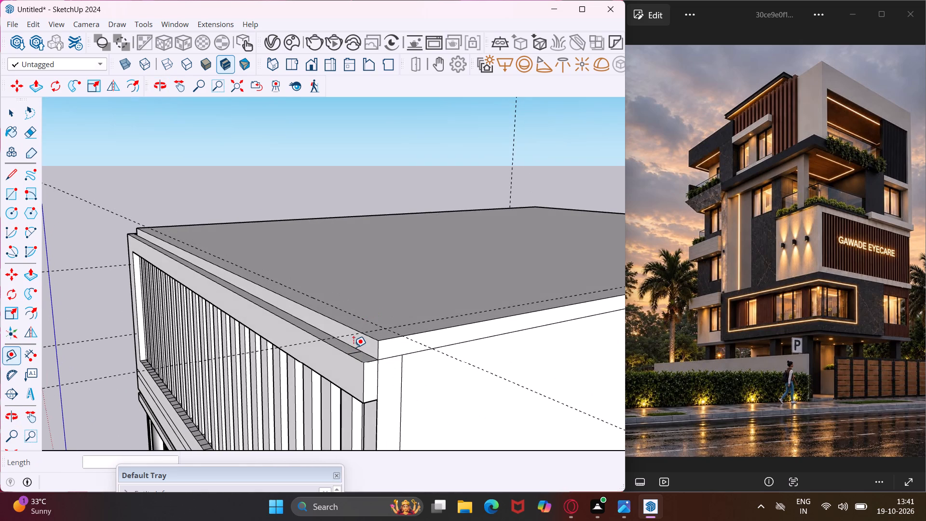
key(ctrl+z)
Place two guide lines on the roof slab parallel to the slatted facade's edge, one 1' inward and another 9" beyond it.
middle_drag(342, 347, 307, 408)
scroll(307, 408, up, 1)
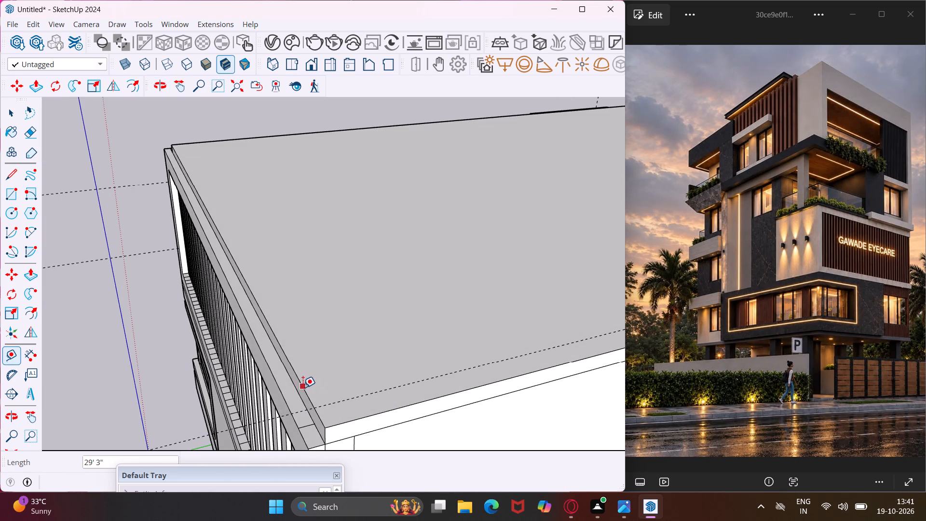
click(303, 387)
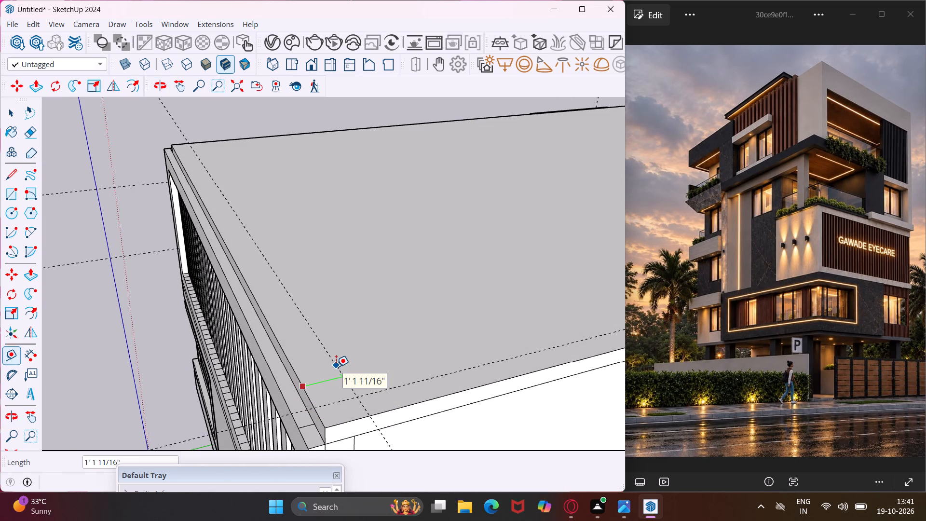
text(1')
key(Return)
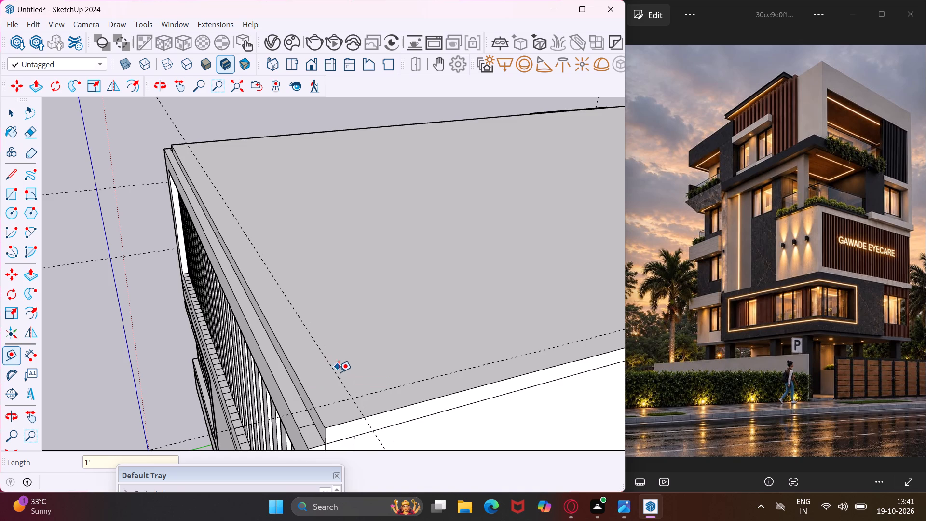
click(337, 379)
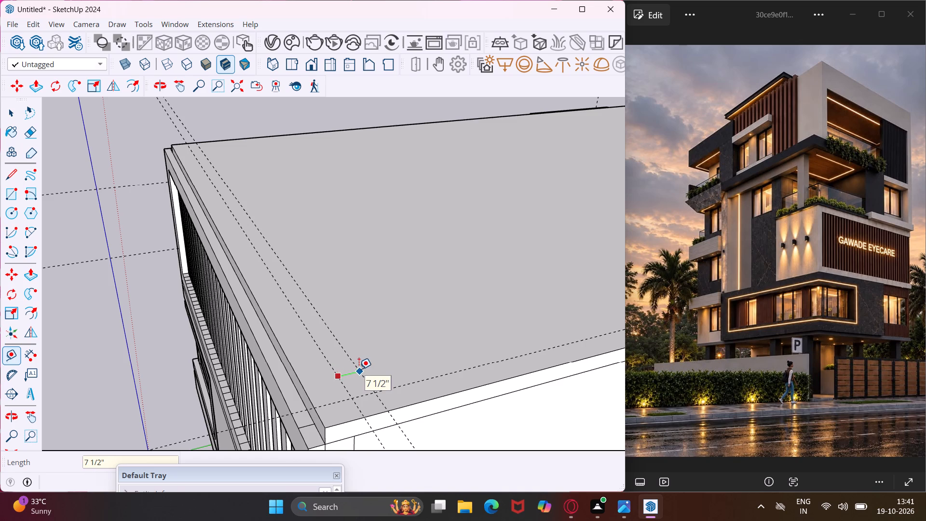
text(9")
key(Return)
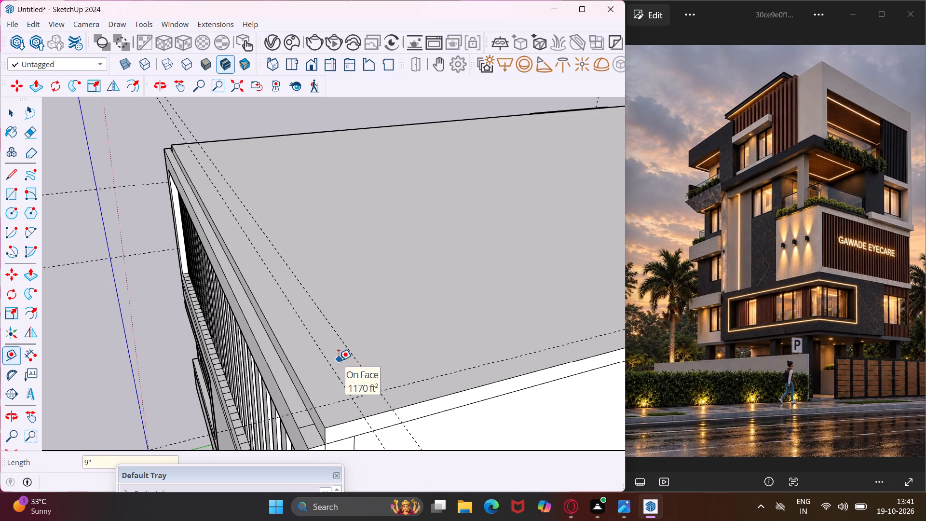
Place two lengthwise guides on the roof slab, one about 17' 1" inward from the canopy-side long edge and another 9" beyond it.
middle_drag(360, 361, 439, 368)
scroll(360, 361, up, 1)
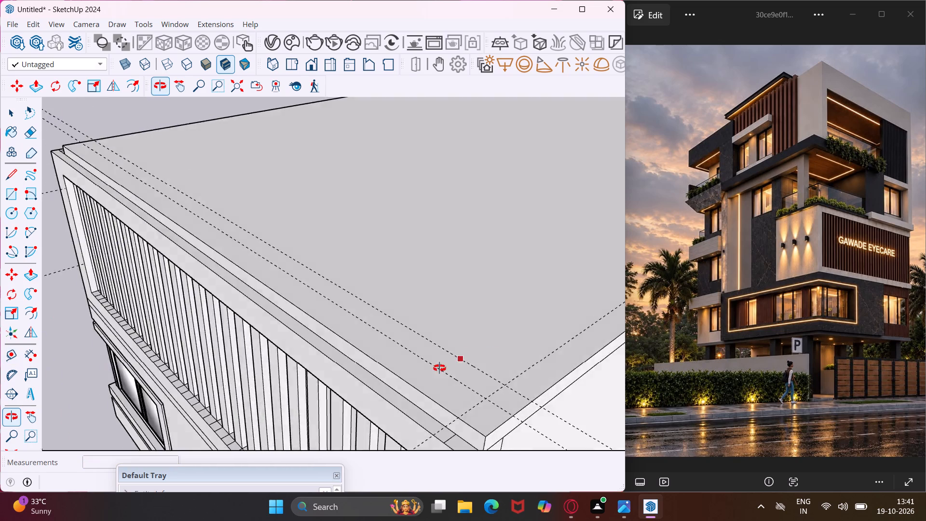
middle_drag(439, 368, 585, 379)
scroll(491, 337, down, 5)
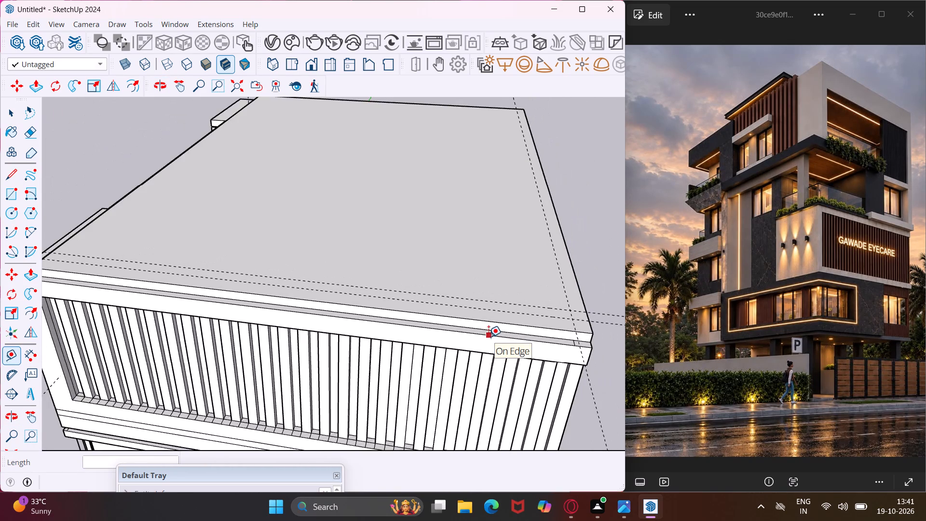
scroll(489, 337, down, 3)
scroll(154, 255, up, 2)
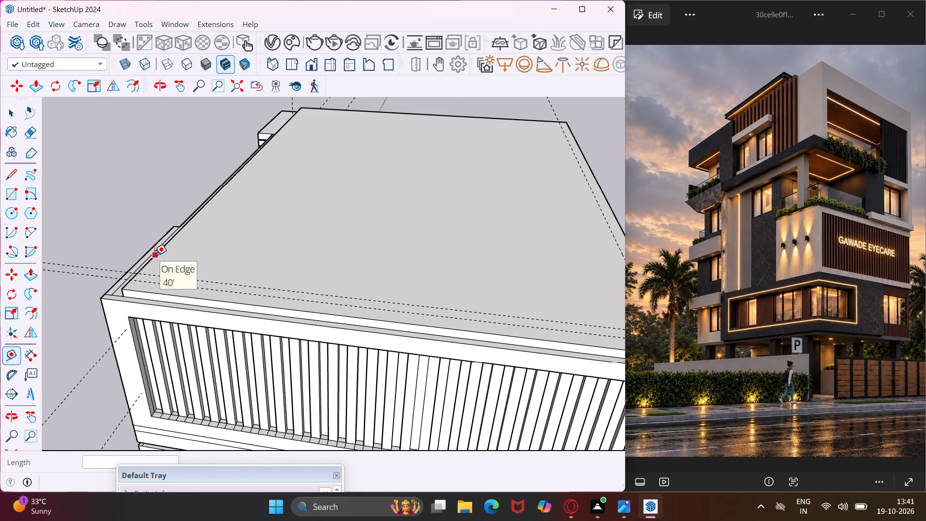
click(154, 255)
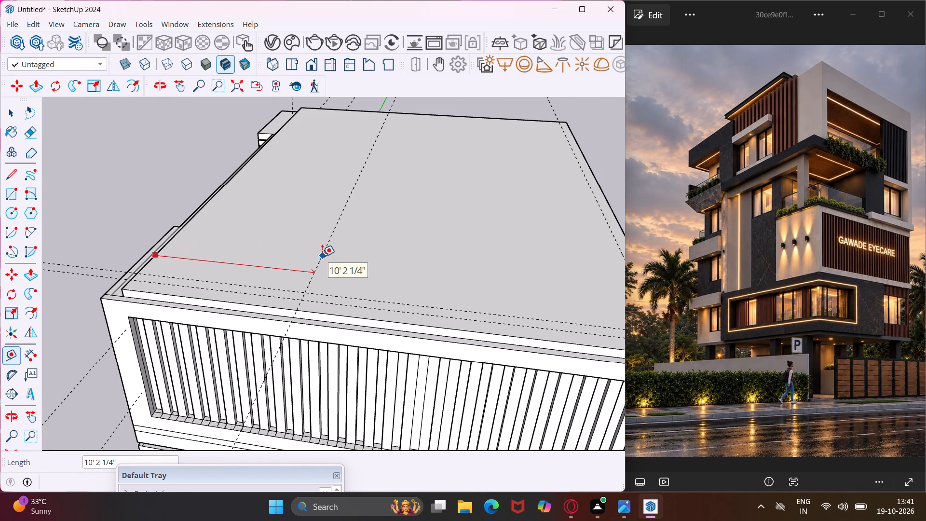
scroll(322, 256, down, 2)
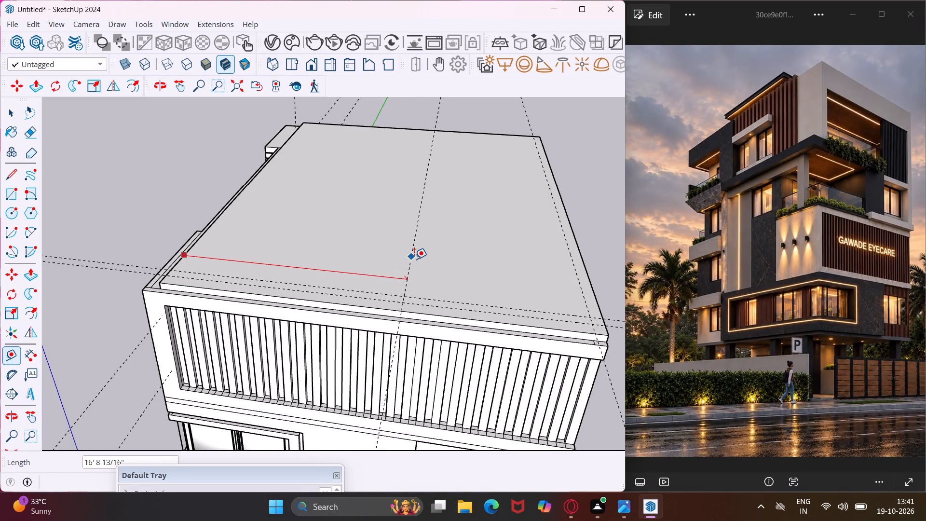
click(416, 259)
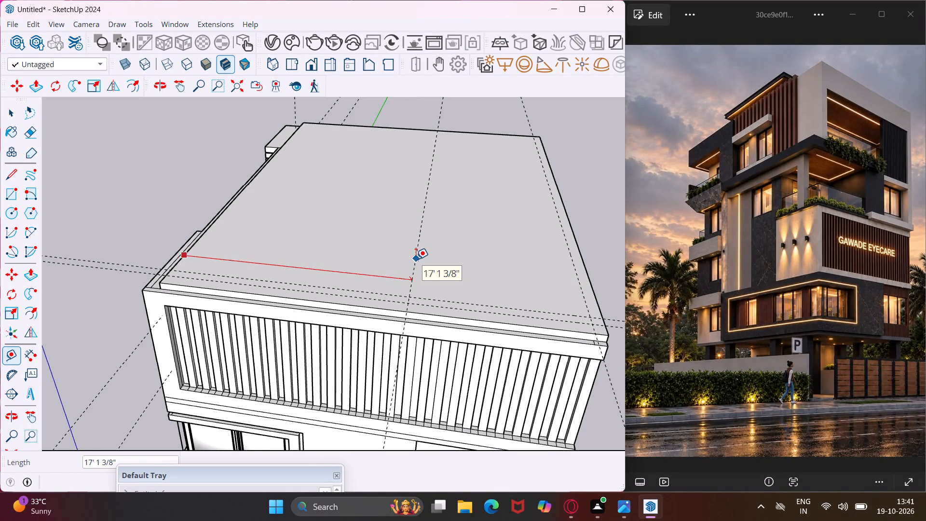
click(412, 274)
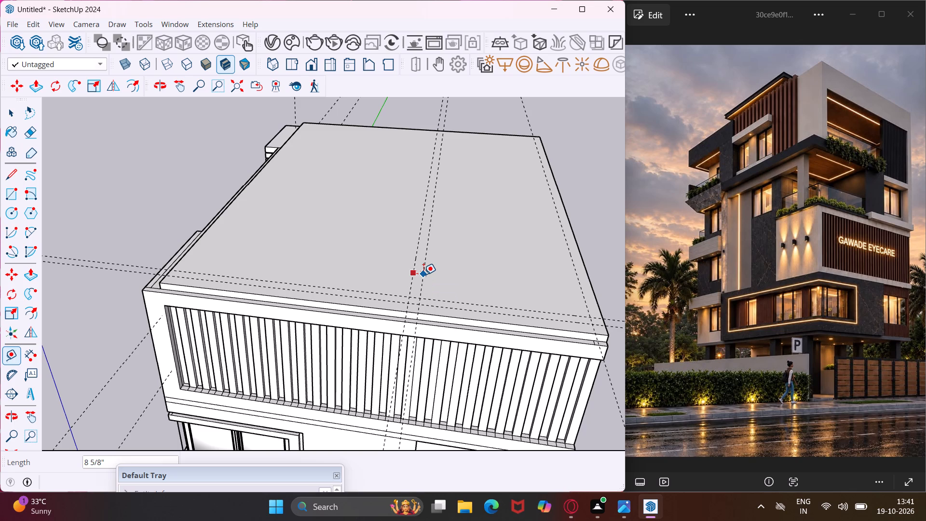
text(9")
key(Return)
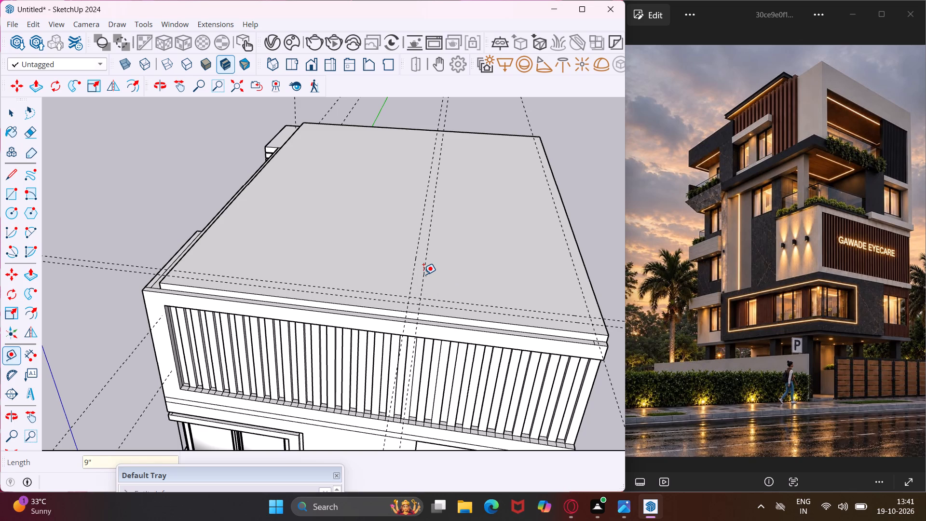
key(Escape)
key(space)
Place a guide line on the roof slab 9" inward from its long edge on the projecting-canopy side.
middle_drag(274, 283, 558, 197)
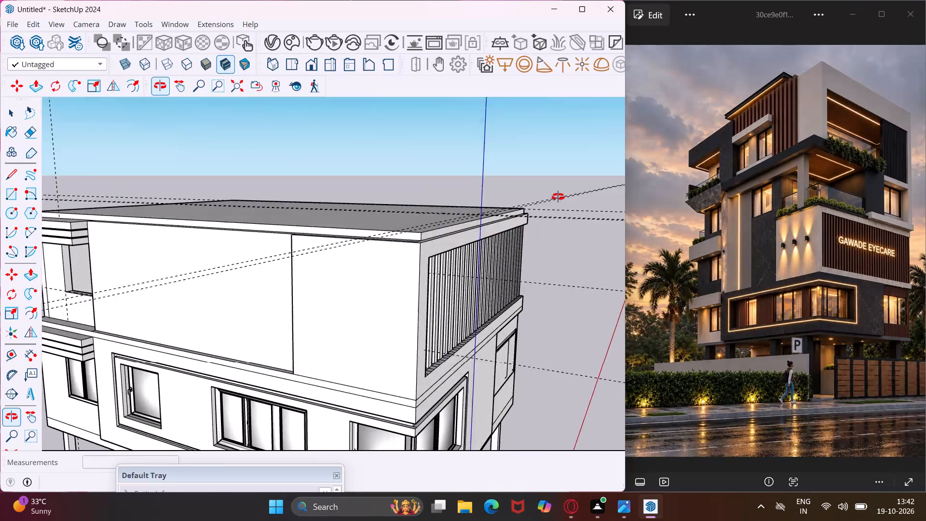
middle_drag(558, 197, 594, 200)
scroll(452, 223, down, 3)
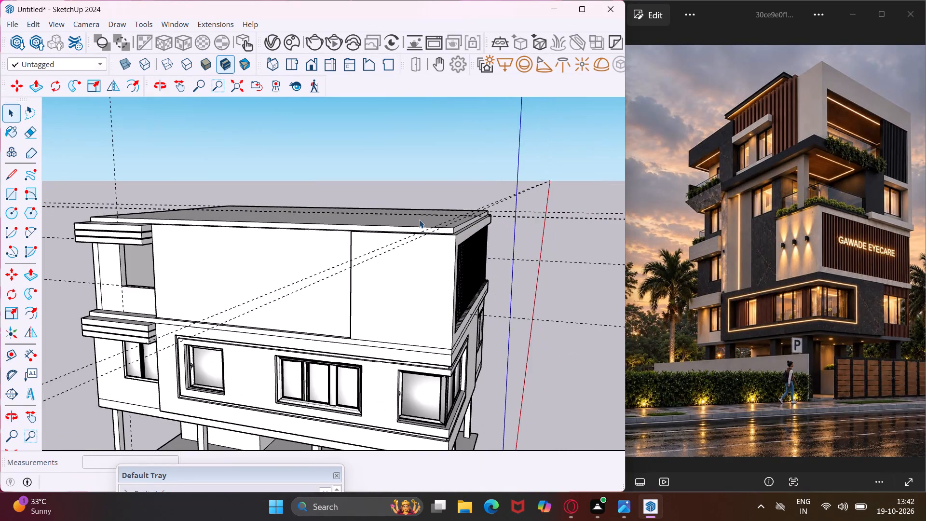
middle_drag(419, 219, 272, 364)
scroll(243, 238, up, 5)
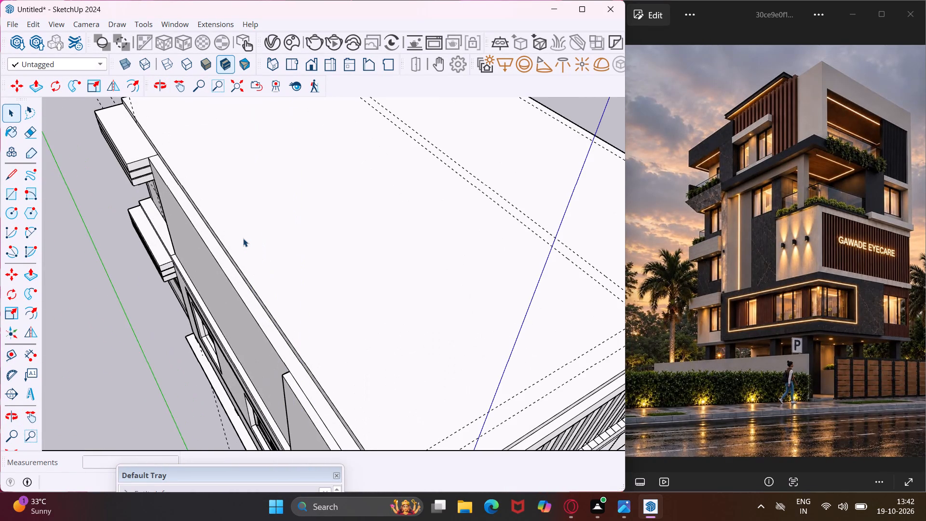
middle_drag(243, 238, 221, 236)
scroll(221, 236, up, 1)
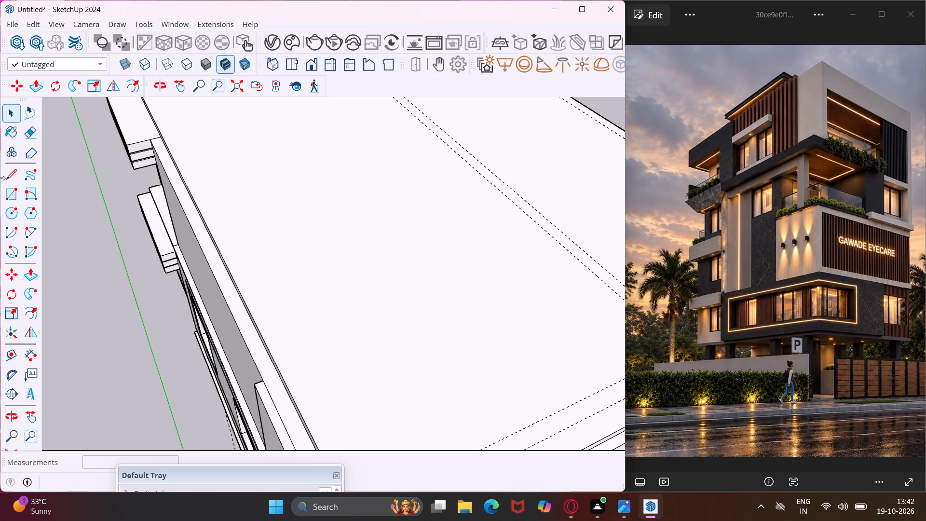
click(3, 356)
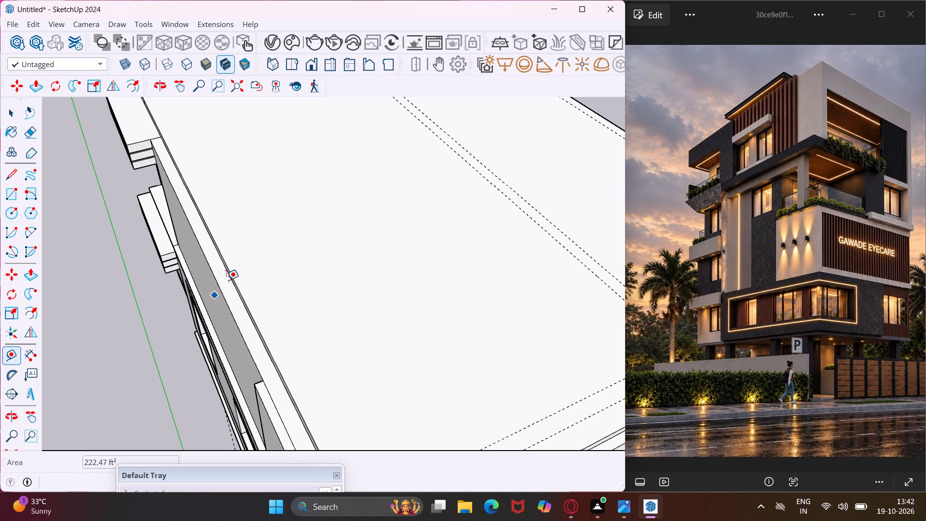
click(231, 272)
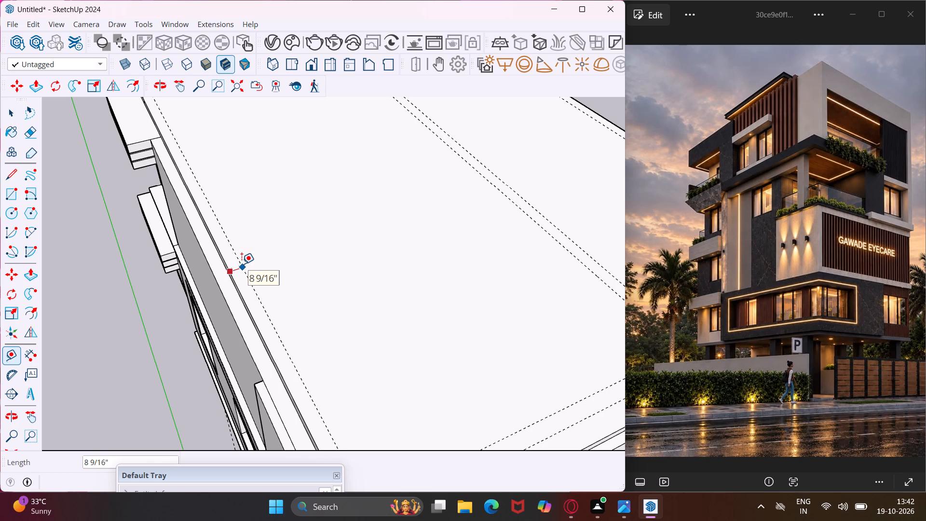
text(9")
key(Return)
key(Escape)
key(space)
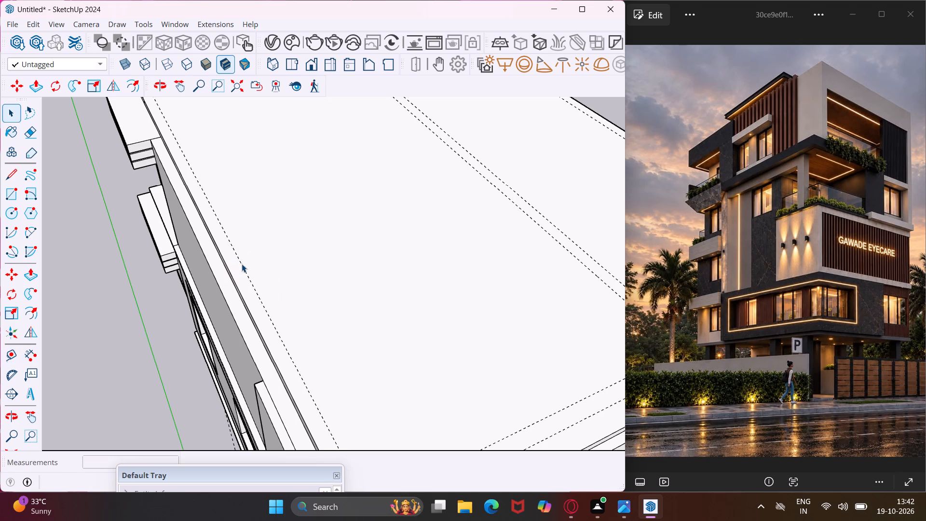
Place two guides on the roof slab parallel to the short edge opposite the slatted facade, one 1' inward and another 9" beyond it.
scroll(242, 264, down, 4)
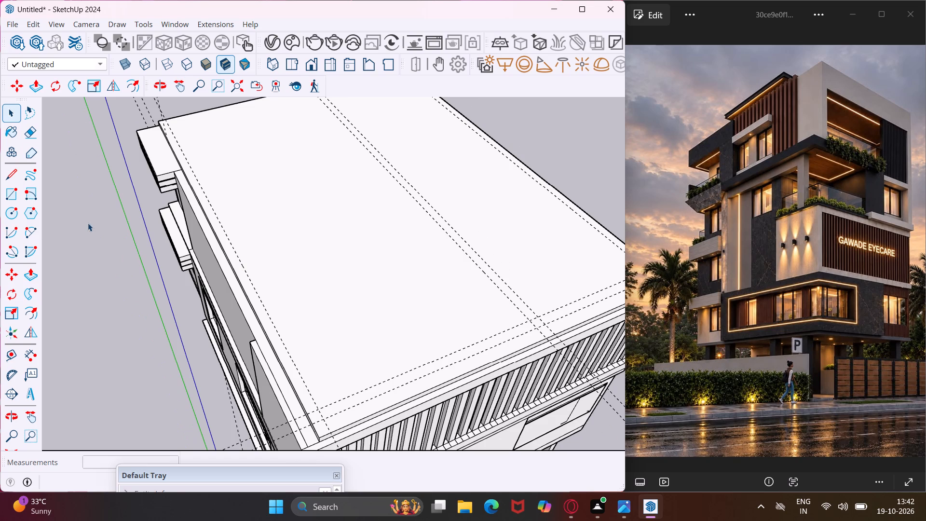
middle_drag(176, 209, 600, 200)
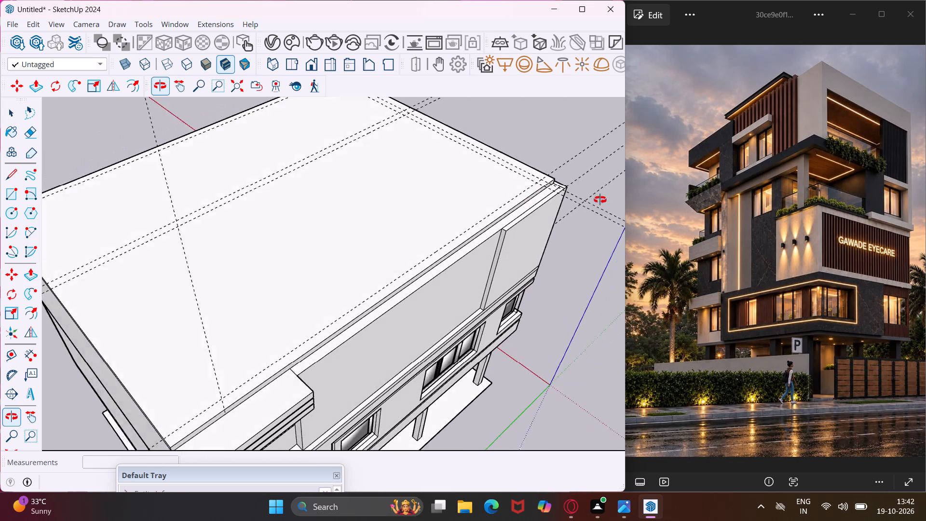
middle_drag(600, 200, 604, 195)
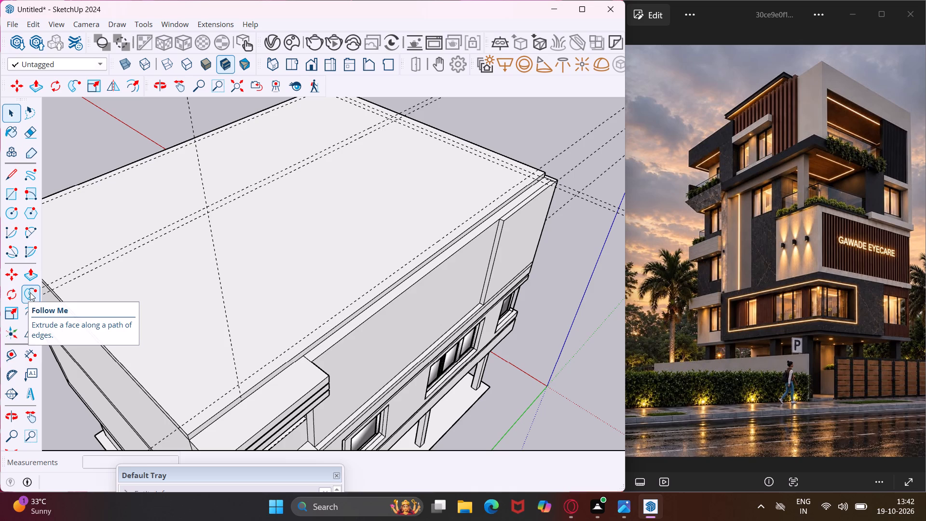
click(4, 361)
scroll(154, 403, up, 2)
click(159, 405)
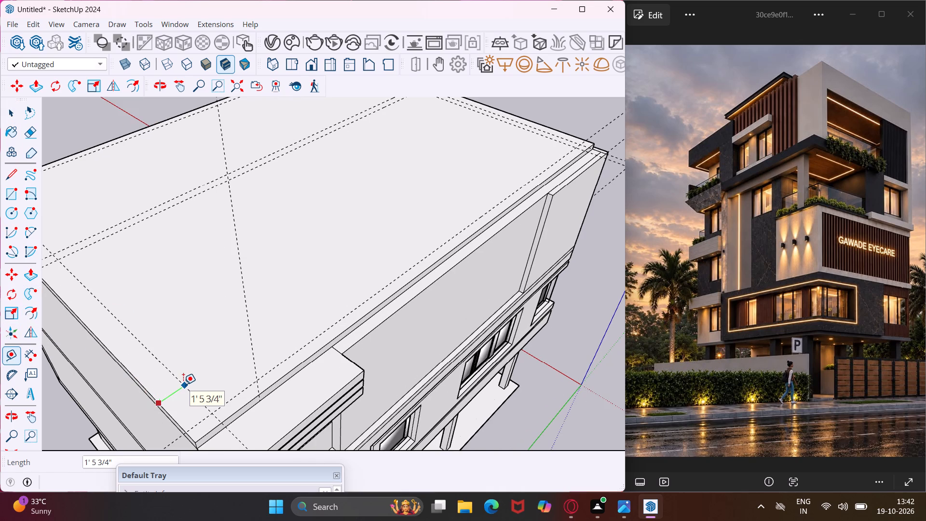
text(1')
key(Return)
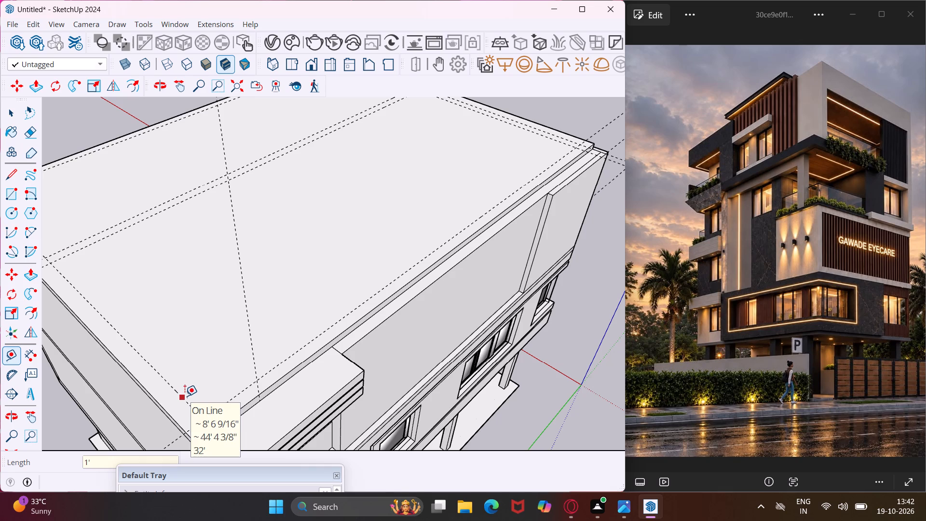
click(185, 396)
key(9)
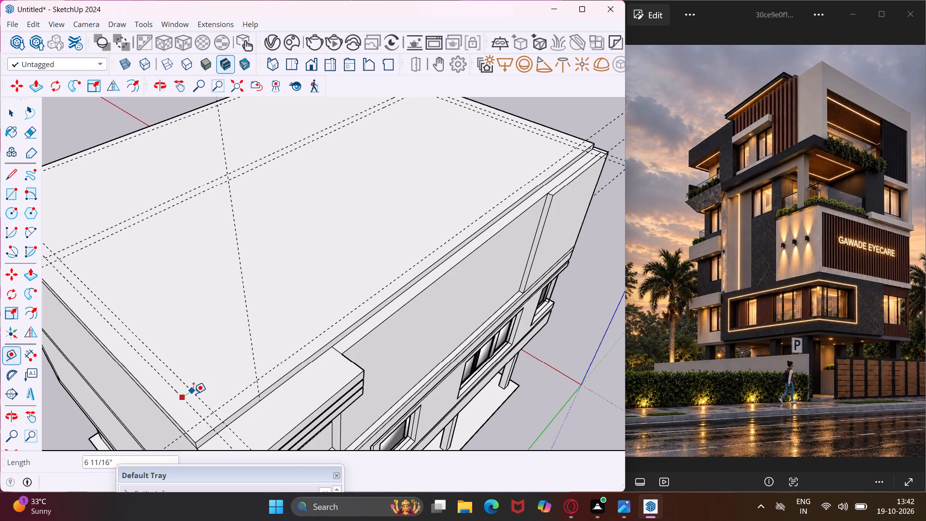
key(shift+quotedbl)
key(Return)
key(Escape)
key(space)
Draw a wall-strip rectangle about 30' 1" by 9" along the roof slab's canopy-side long edge, starting from the 1' guide.
scroll(193, 394, down, 2)
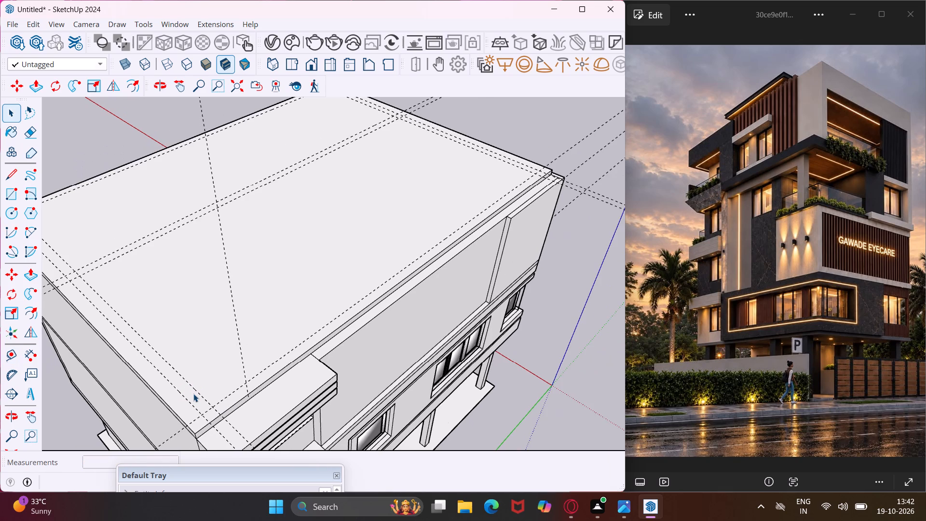
middle_drag(193, 394, 185, 398)
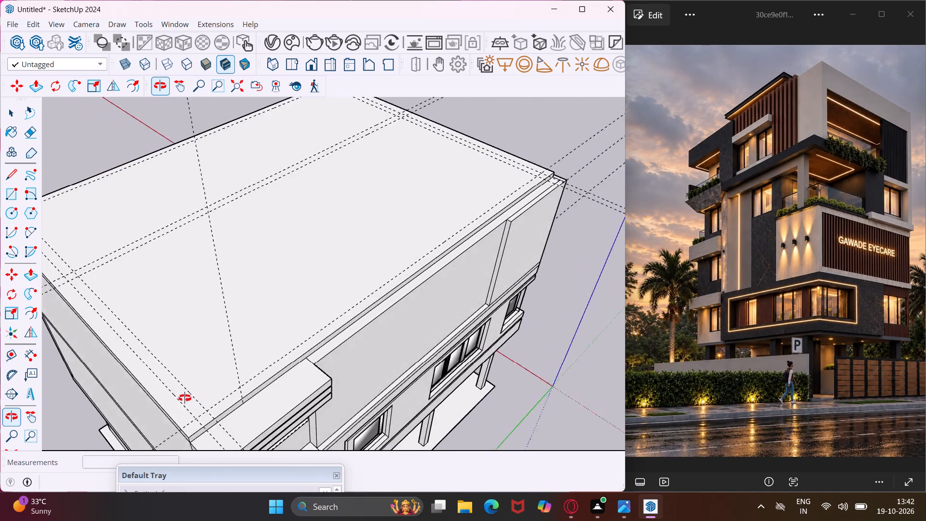
middle_drag(185, 398, 150, 392)
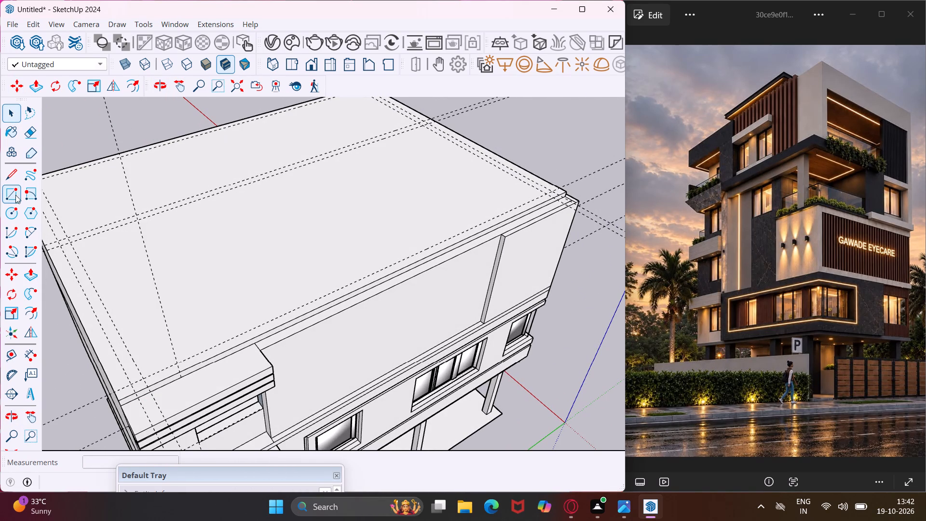
click(15, 198)
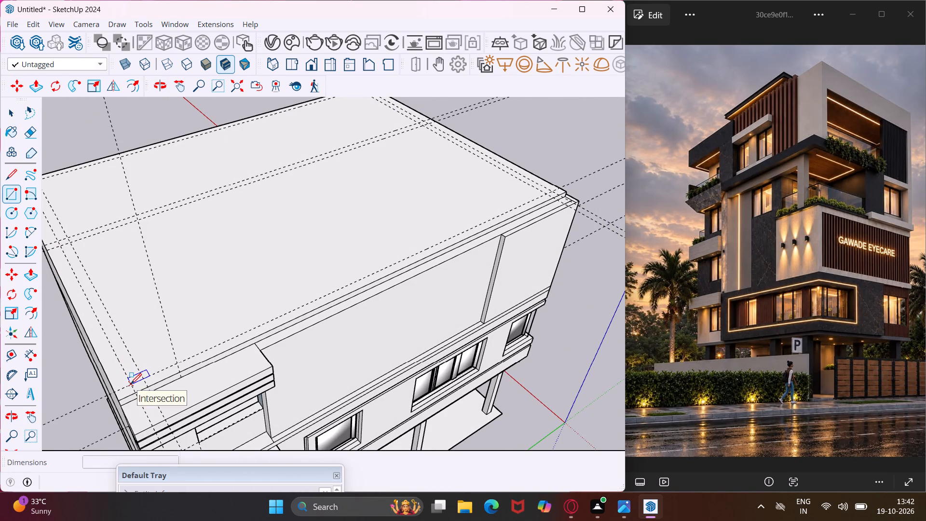
click(131, 384)
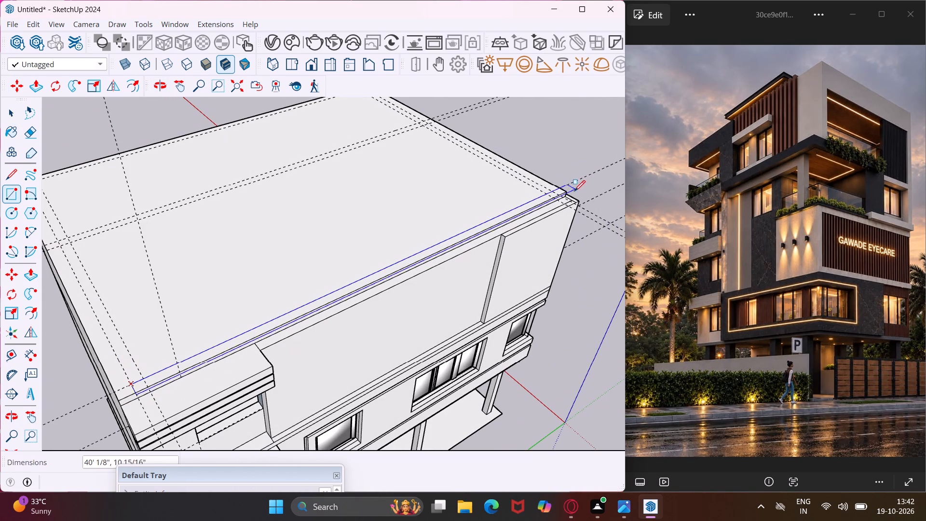
scroll(567, 192, up, 3)
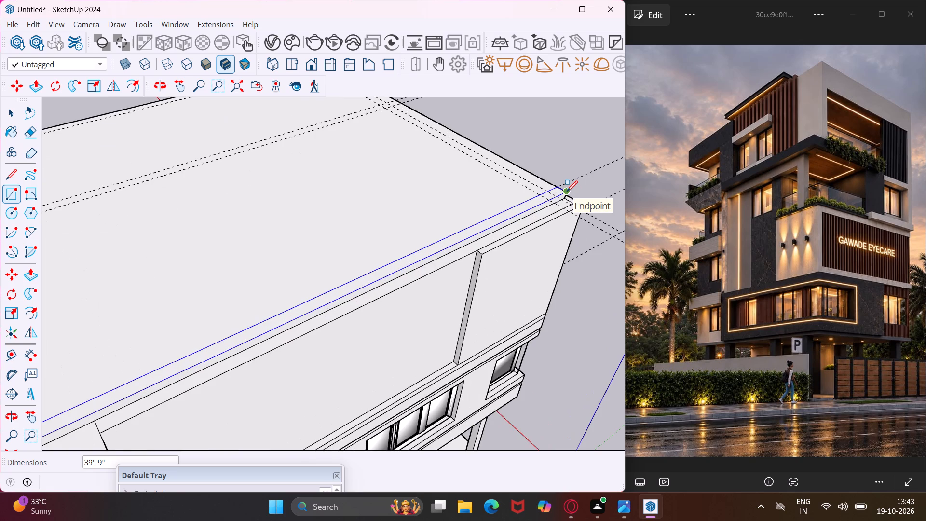
middle_drag(567, 192, 273, 260)
scroll(255, 271, down, 5)
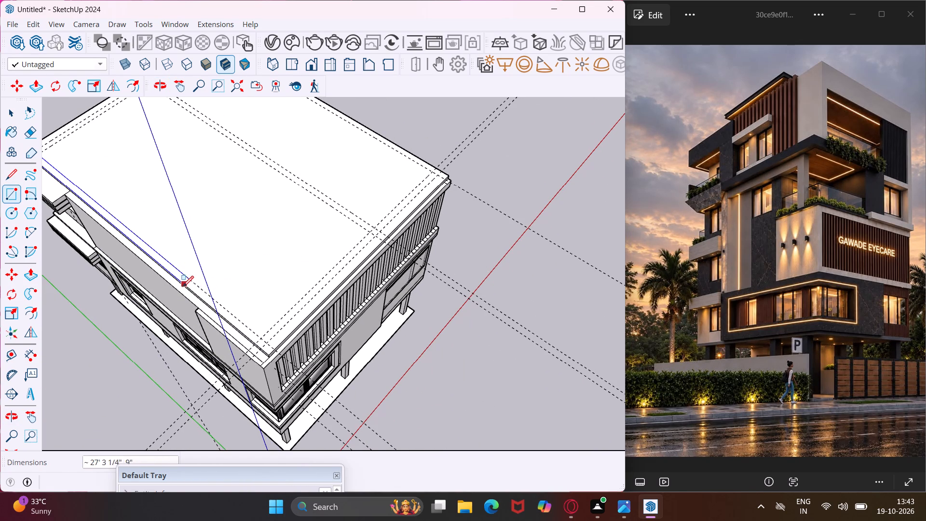
middle_drag(179, 284, 312, 199)
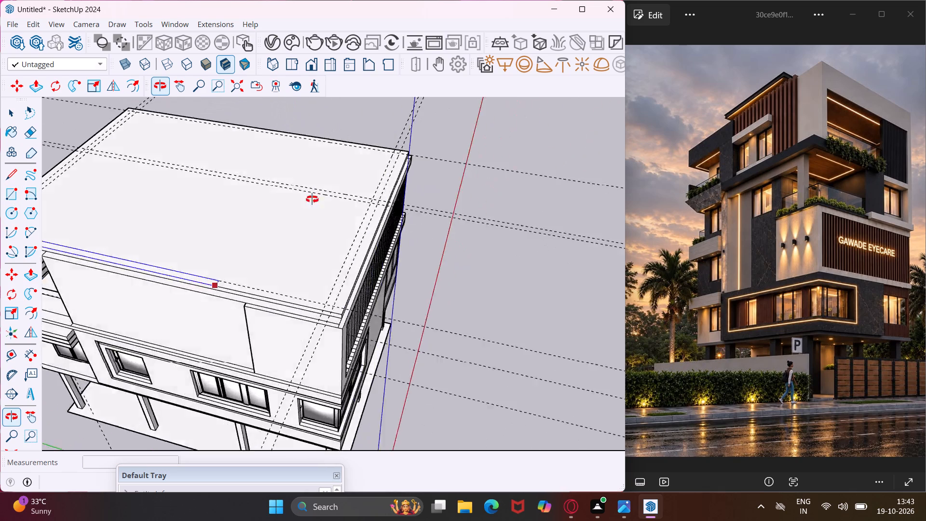
middle_drag(312, 199, 329, 188)
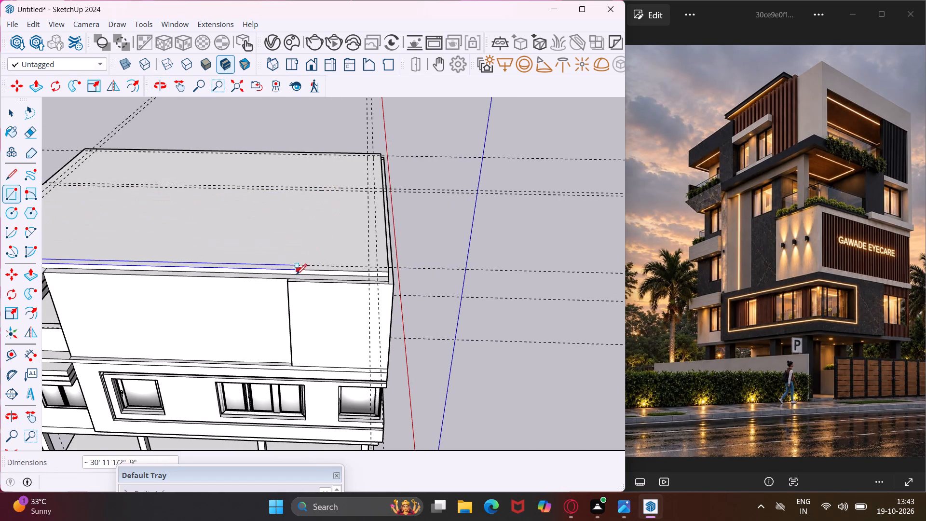
scroll(294, 276, up, 6)
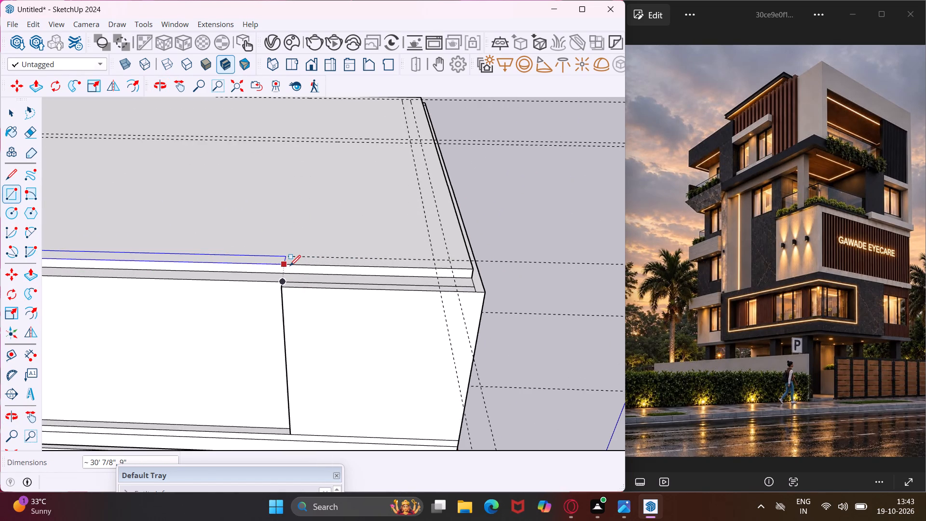
click(283, 262)
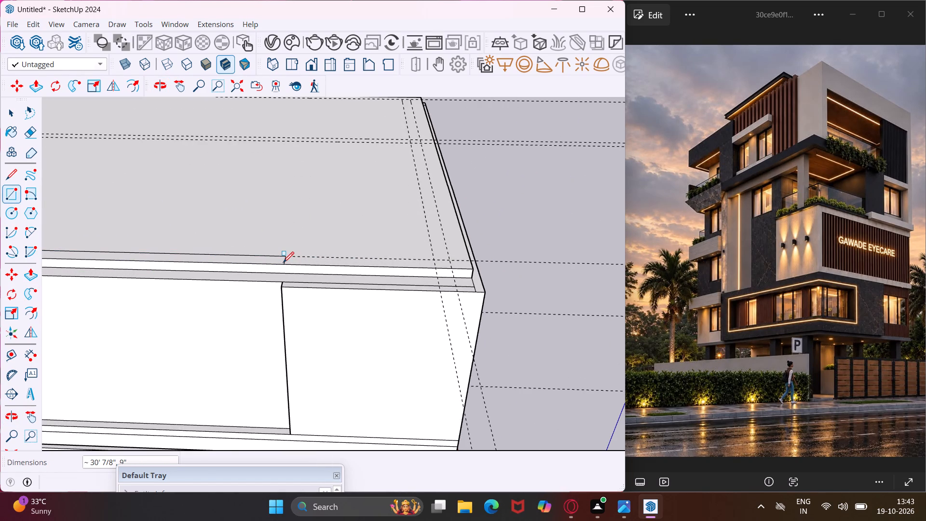
Draw a rectangle about 17' 1" by 10" across the roof slab, from the canopy-side strip's end to the lengthwise guide pair.
scroll(279, 264, down, 5)
middle_drag(395, 171, 275, 241)
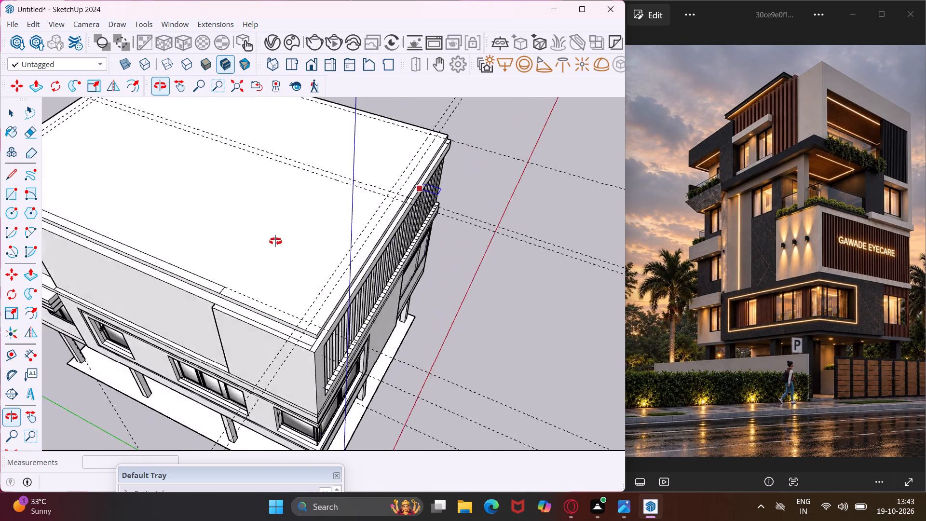
middle_drag(275, 241, 191, 266)
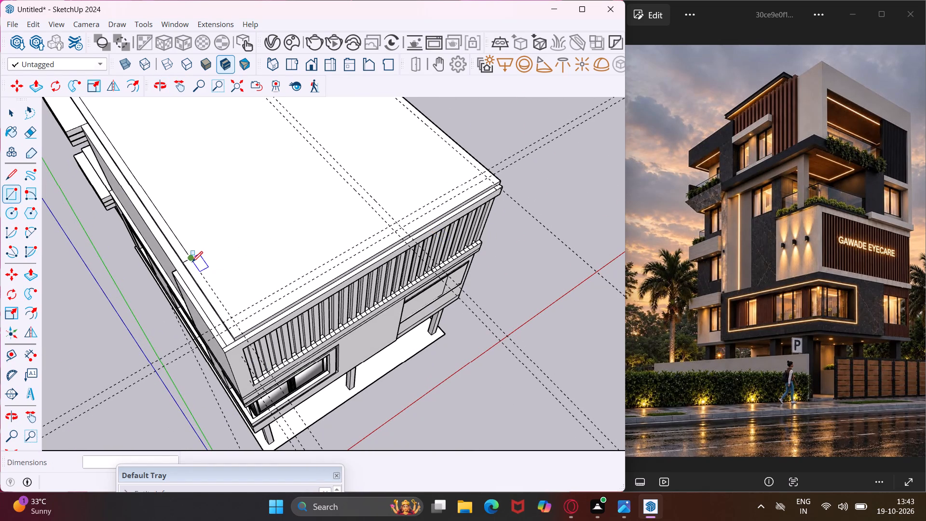
click(192, 257)
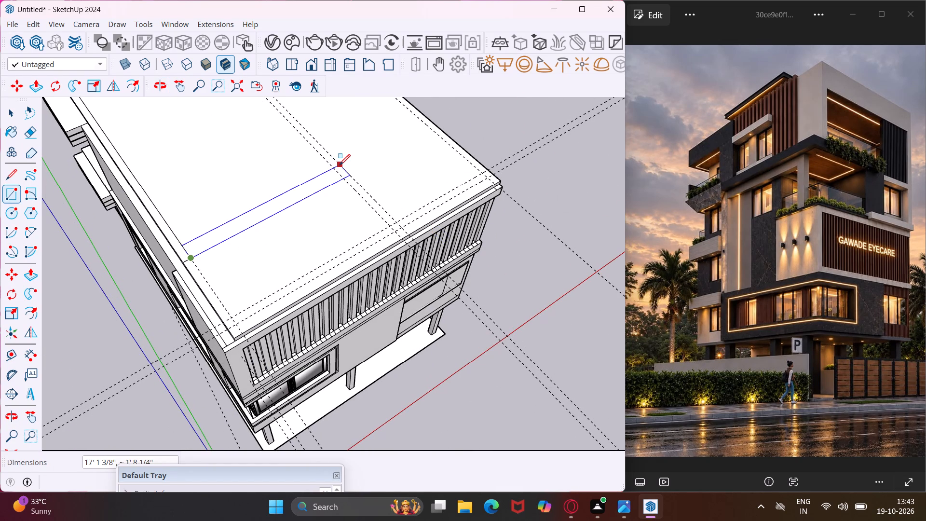
scroll(340, 165, up, 3)
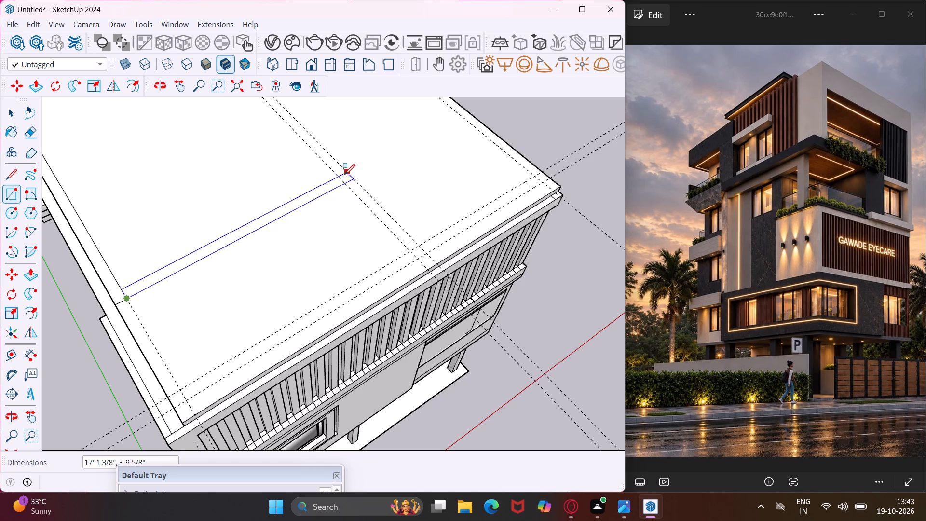
click(344, 175)
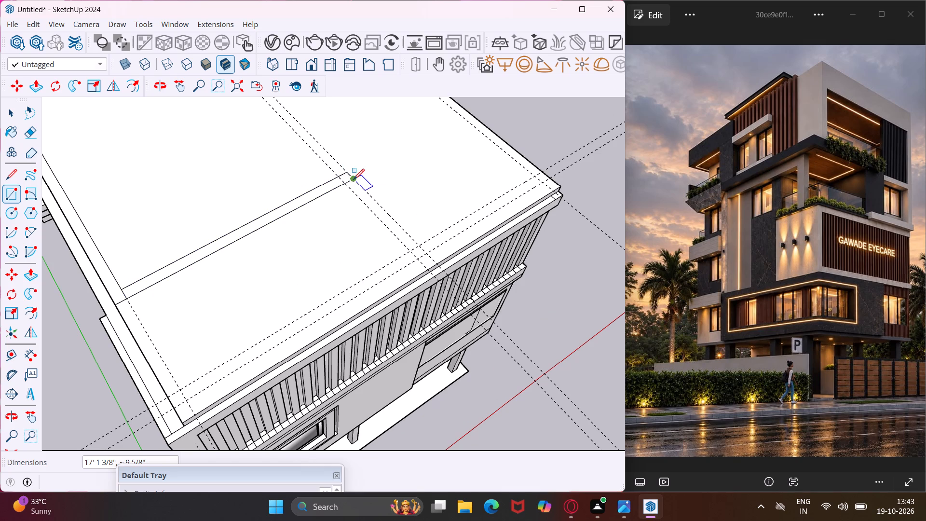
Draw a 9" by about 8' 11" rectangle between the lengthwise guides, from the cross strip's end toward the slatted facade.
click(354, 179)
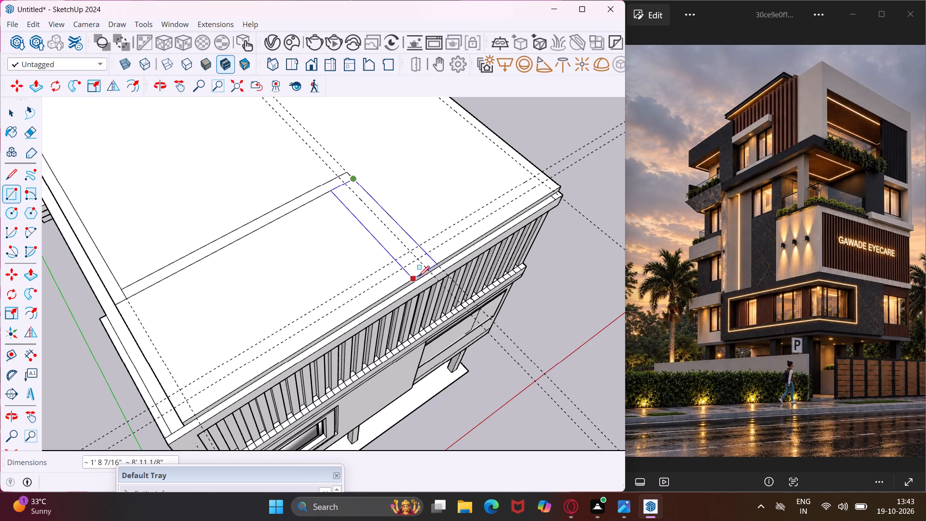
scroll(424, 269, up, 3)
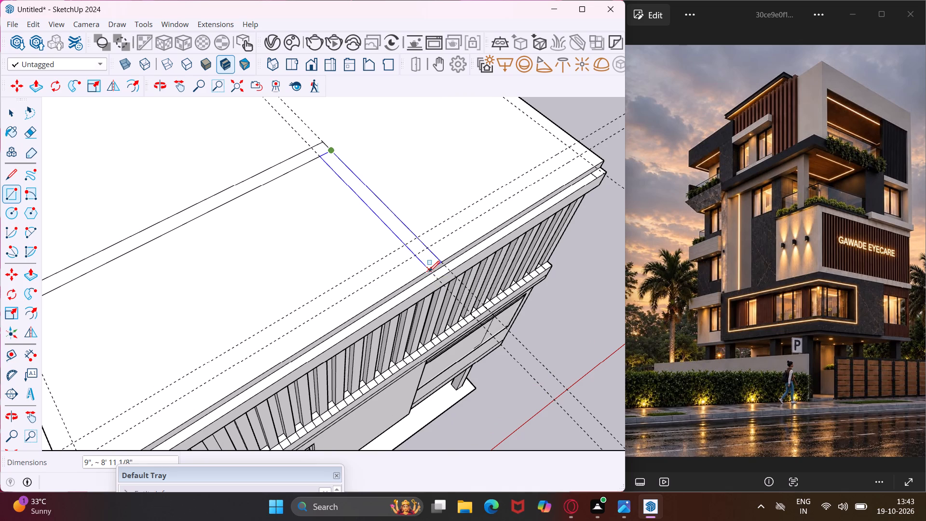
click(429, 272)
Draw a 39' by 9" wall-strip rectangle along the roof slab's long edge opposite the canopy, from the 1' guide to the slatted-facade end.
scroll(425, 230, down, 3)
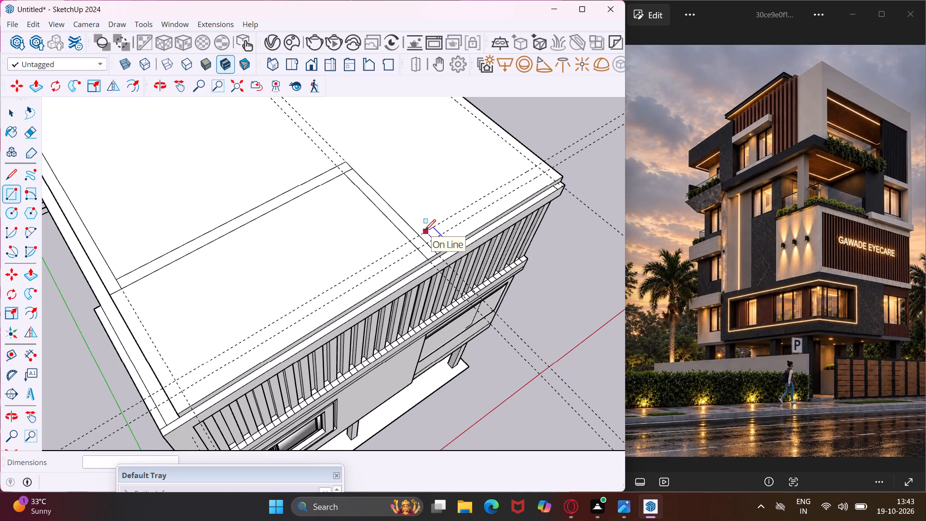
scroll(422, 233, down, 4)
middle_drag(437, 223, 191, 319)
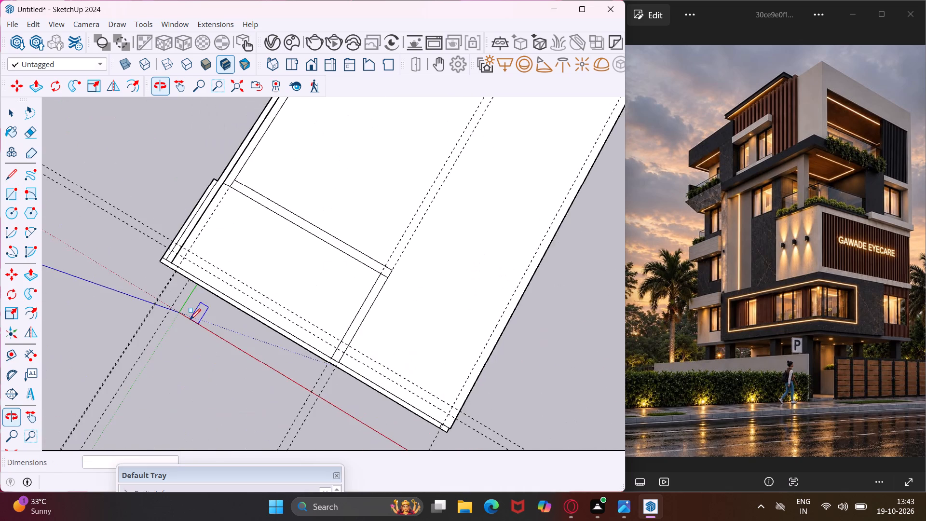
scroll(190, 319, down, 5)
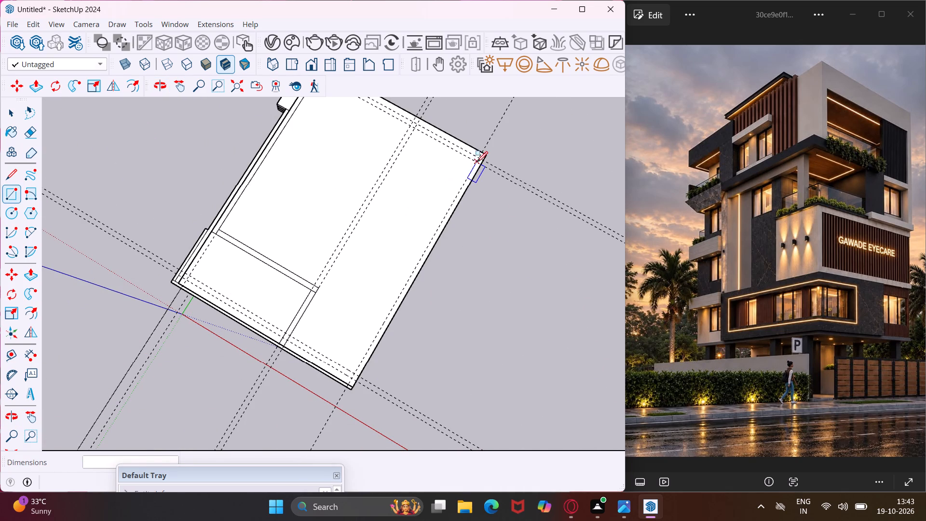
scroll(480, 156, up, 2)
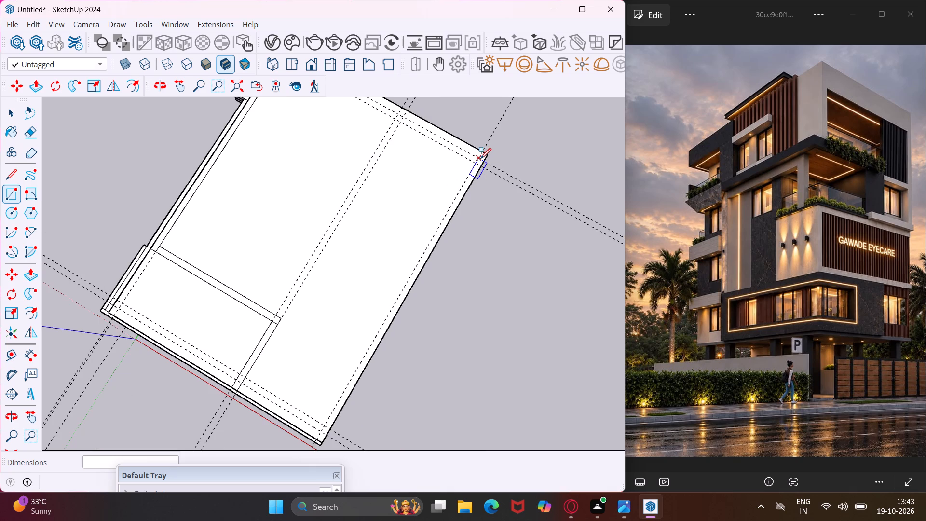
click(479, 159)
scroll(445, 248, down, 4)
middle_drag(443, 250, 372, 217)
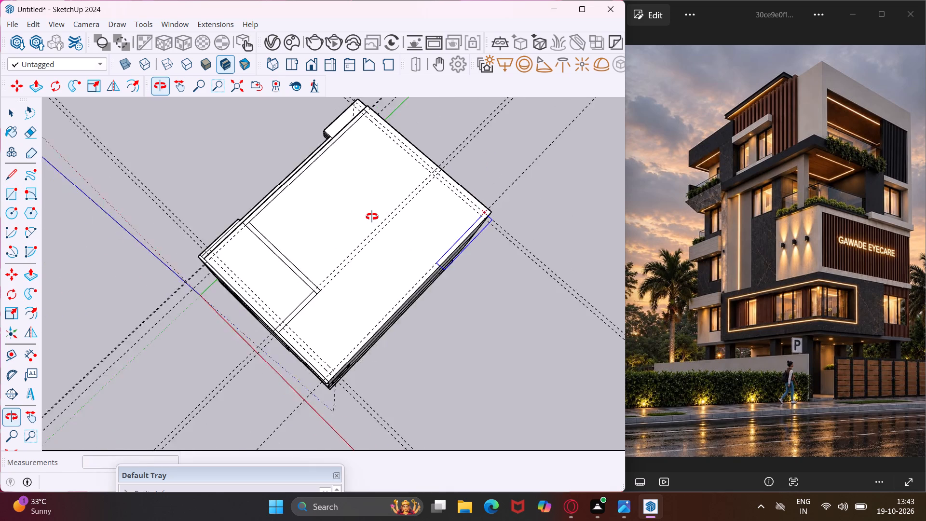
middle_drag(372, 217, 362, 200)
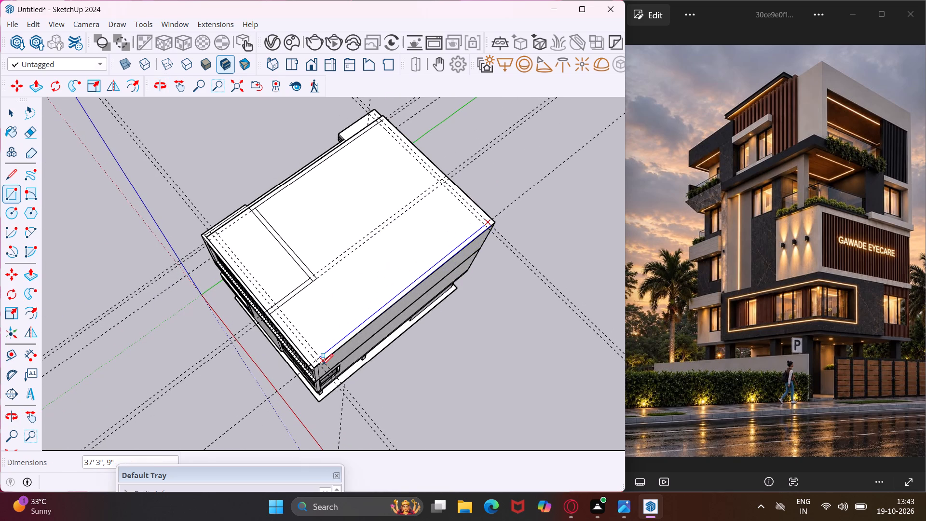
scroll(319, 366, up, 4)
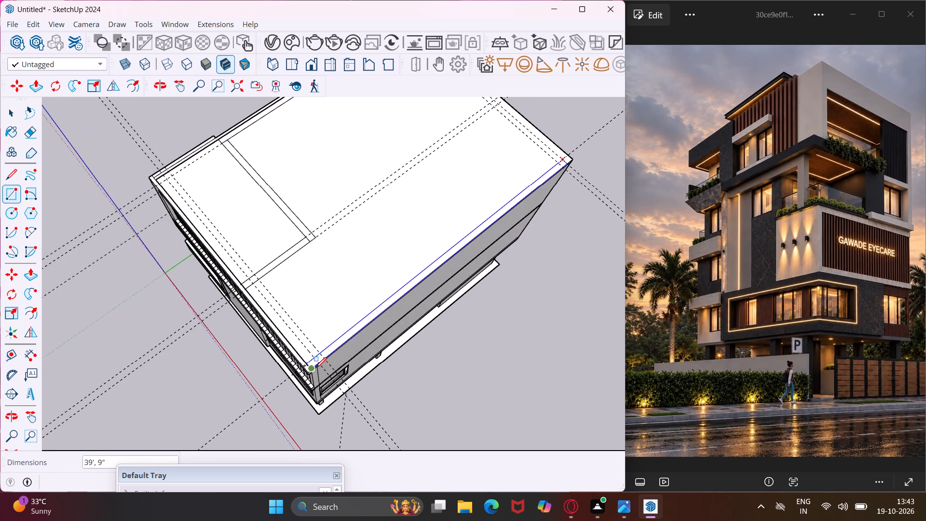
click(315, 368)
Draw a 9" by about 6' 3" rectangle between the slatted-facade guides, starting at the 39' strip's inner edge.
scroll(320, 354, up, 6)
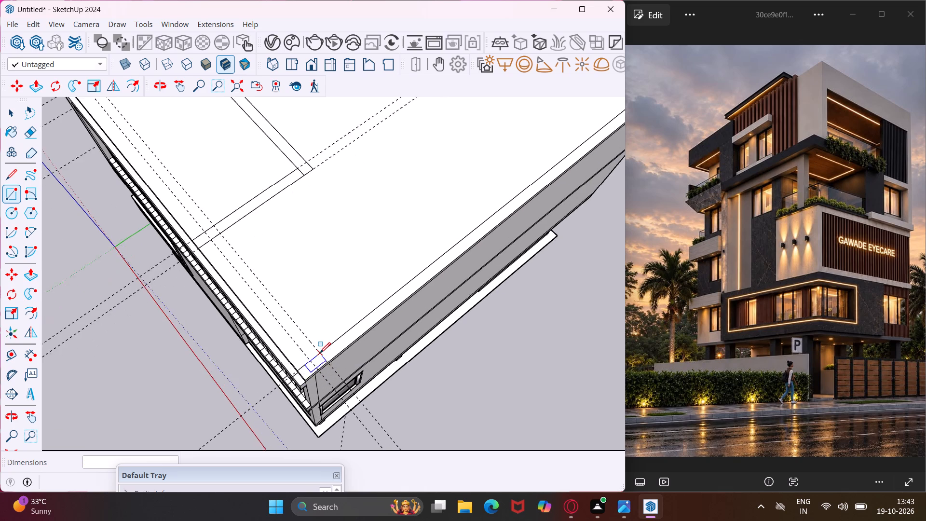
click(321, 351)
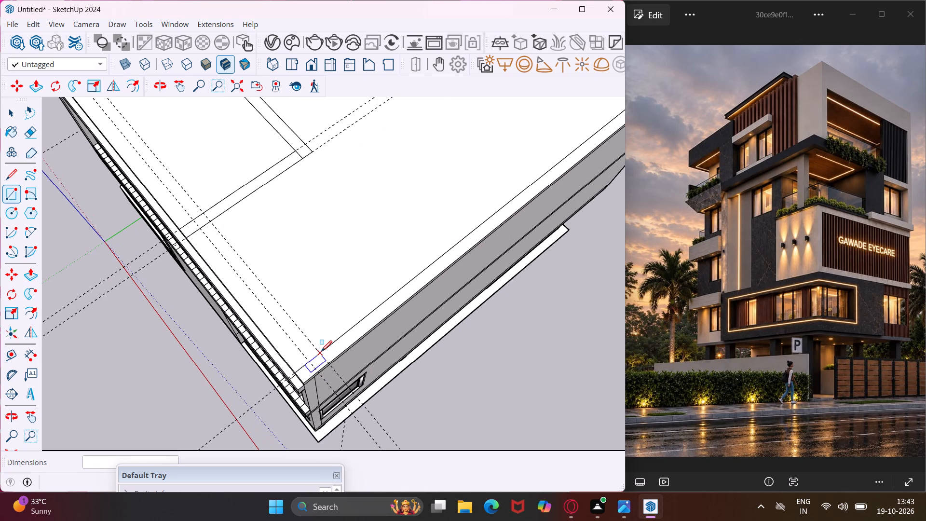
click(242, 282)
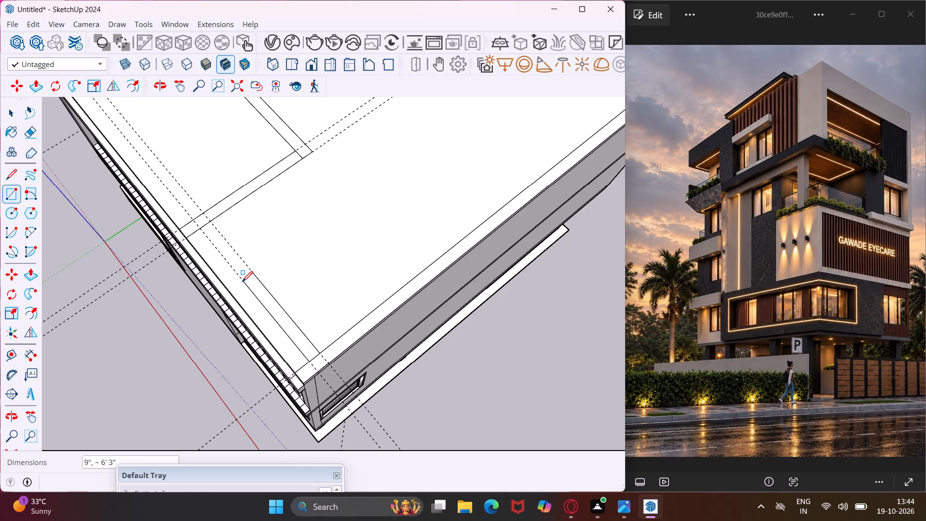
Draw a 1'-wide rectangle along the slatted-facade edge, from the lengthwise wall strip to the end of the 6' 3" strip.
click(188, 235)
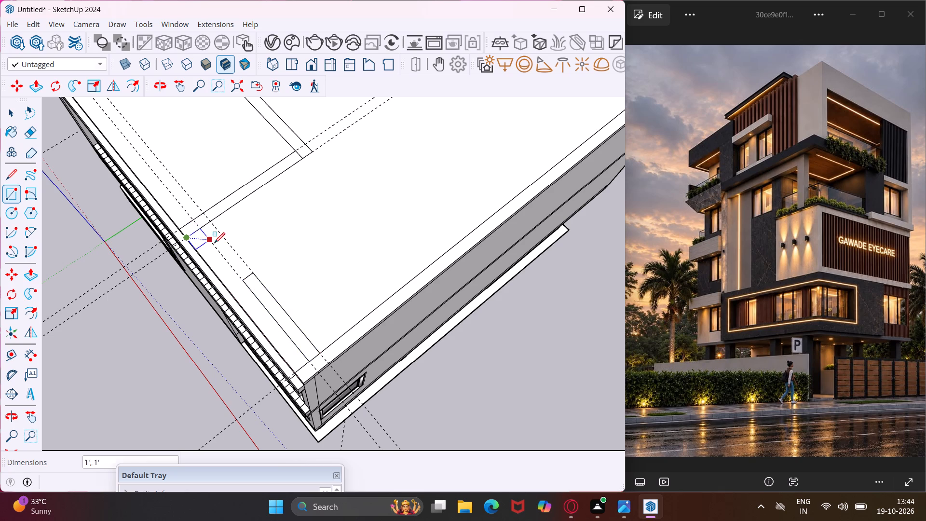
click(243, 282)
key(Escape)
key(space)
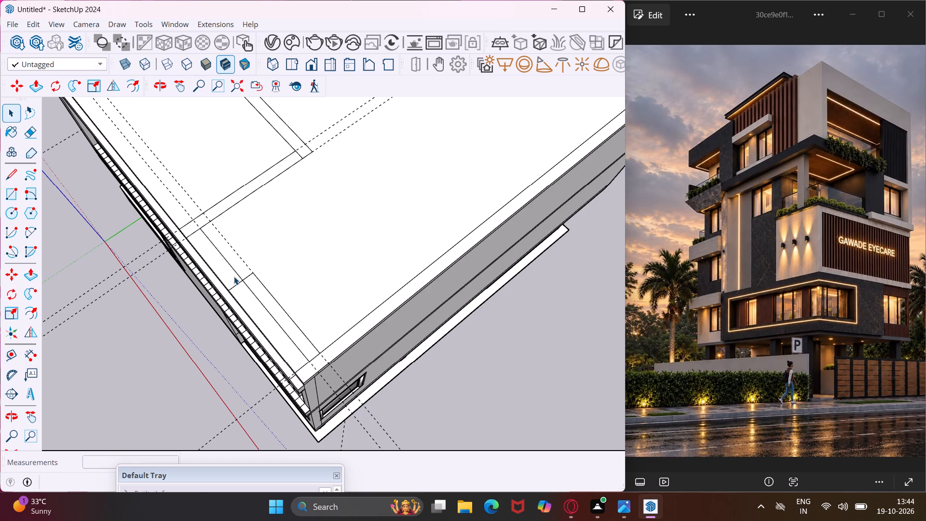
Push the slatted facade's frame face inward about 4 3/8" toward the roof slab's edge.
middle_drag(233, 276, 494, 211)
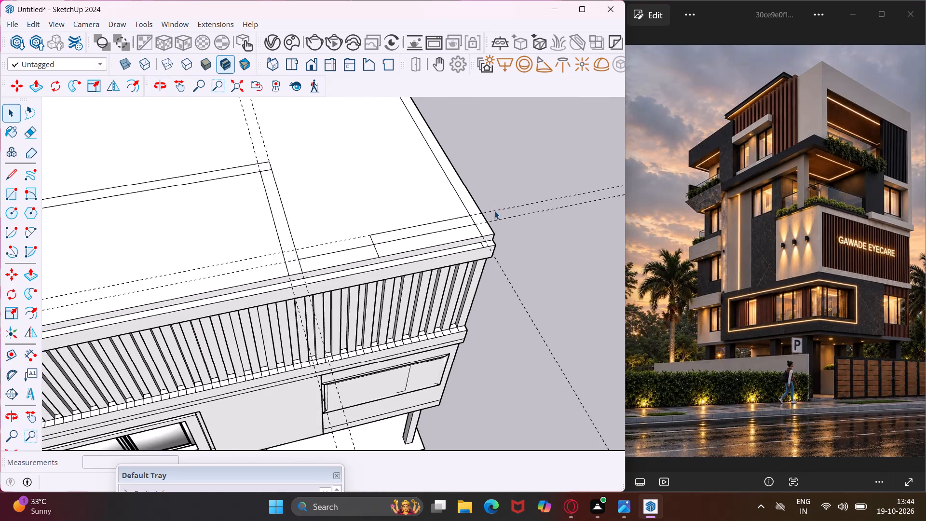
scroll(477, 217, down, 5)
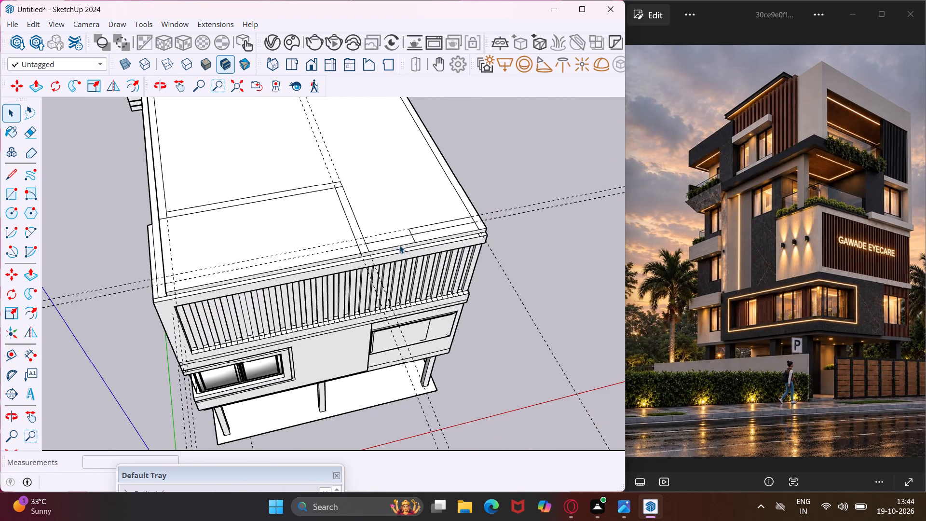
middle_drag(390, 243, 452, 256)
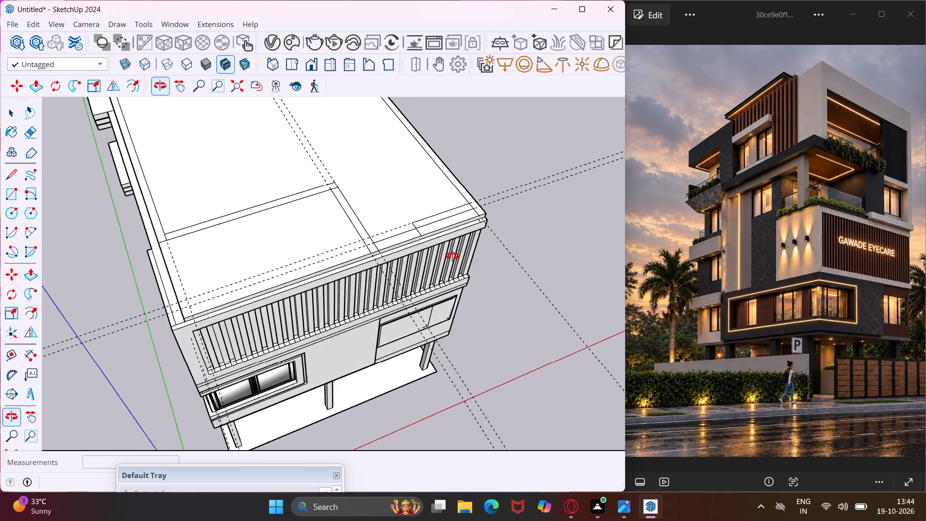
middle_drag(452, 256, 400, 166)
scroll(470, 190, up, 4)
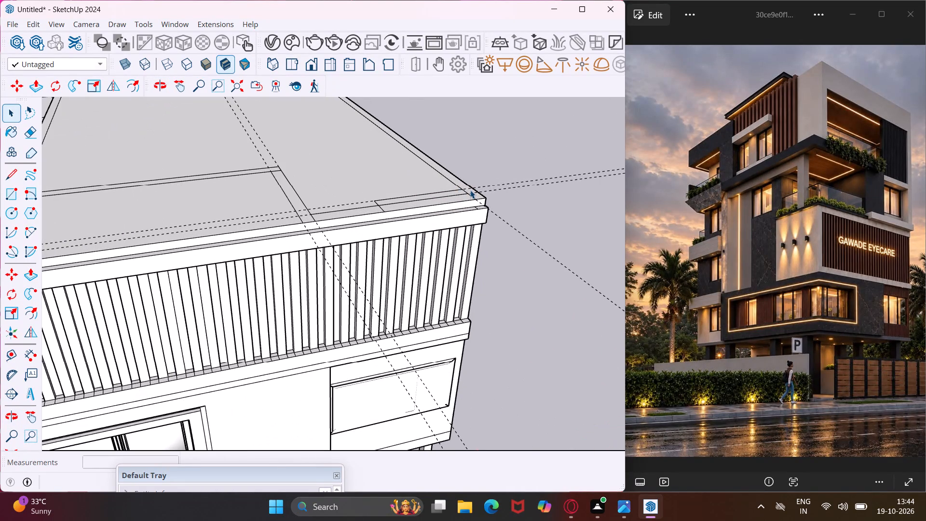
middle_drag(302, 246, 538, 191)
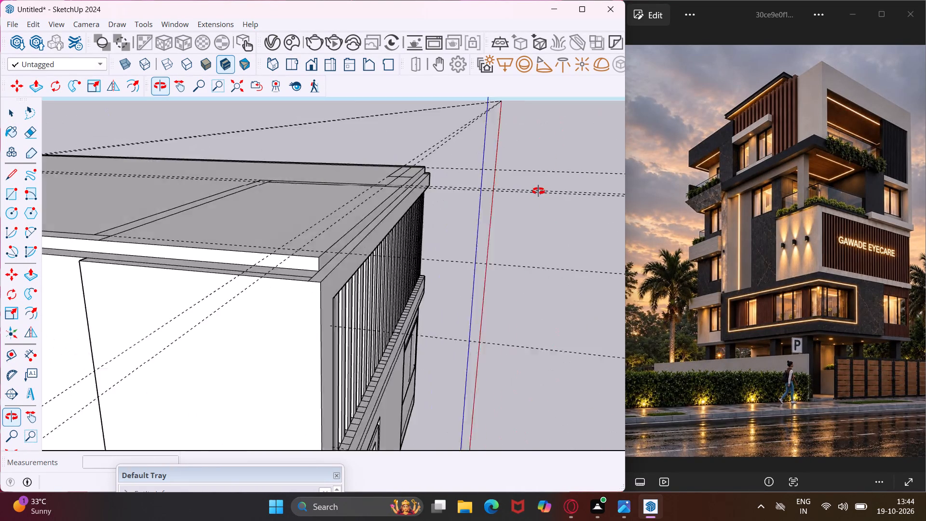
middle_drag(538, 191, 506, 224)
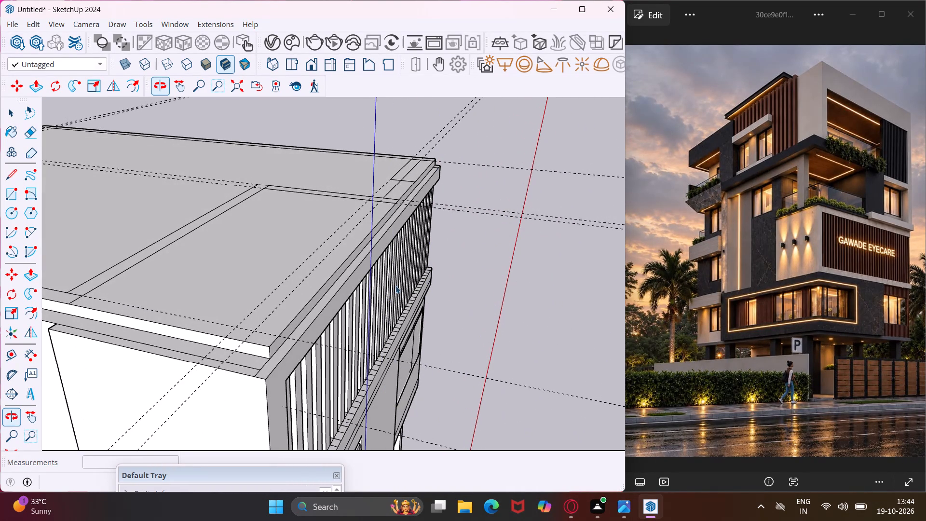
scroll(273, 386, up, 3)
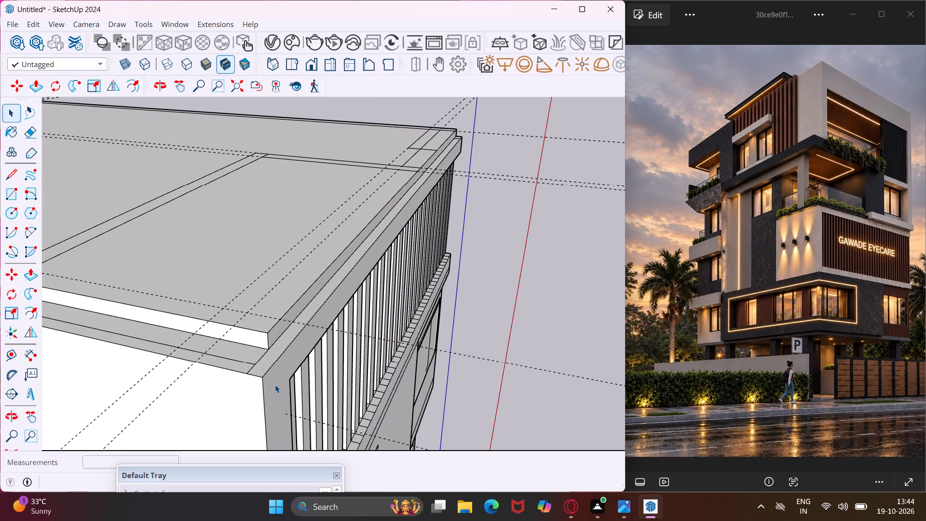
click(275, 384)
key(p)
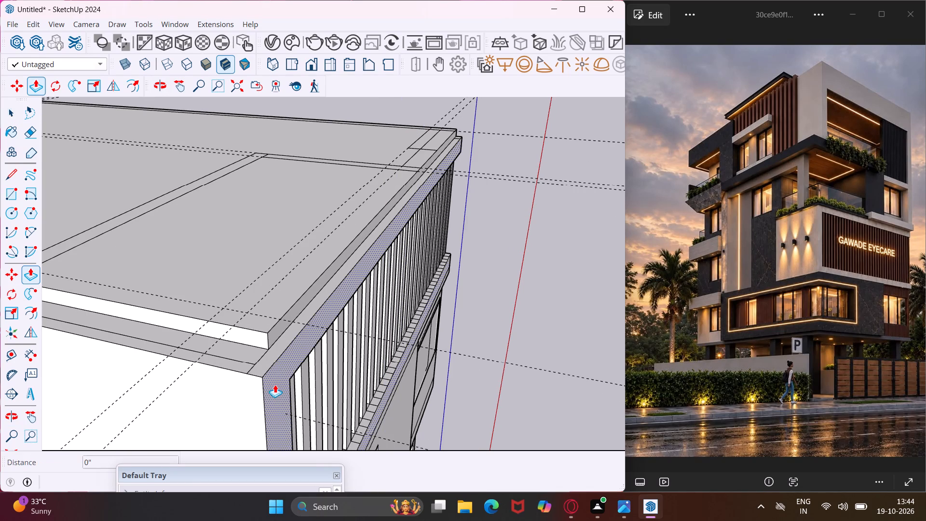
click(275, 384)
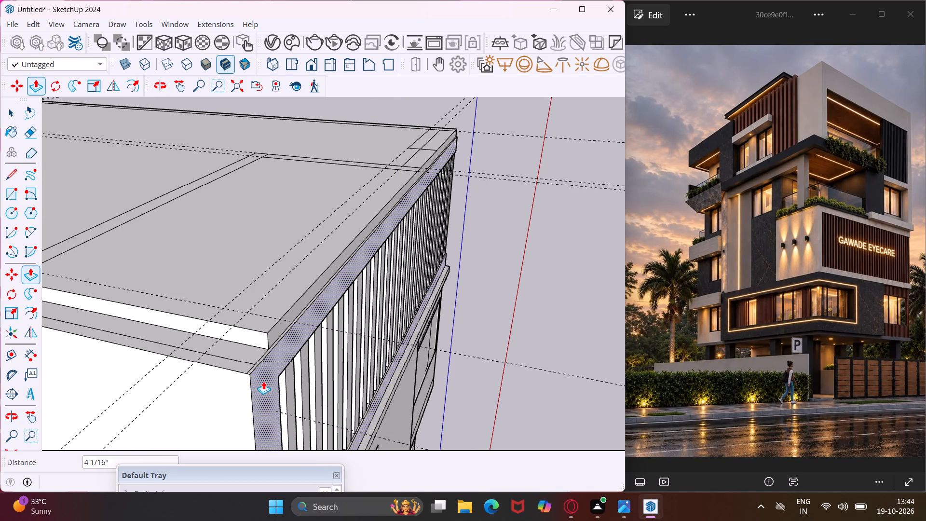
click(262, 381)
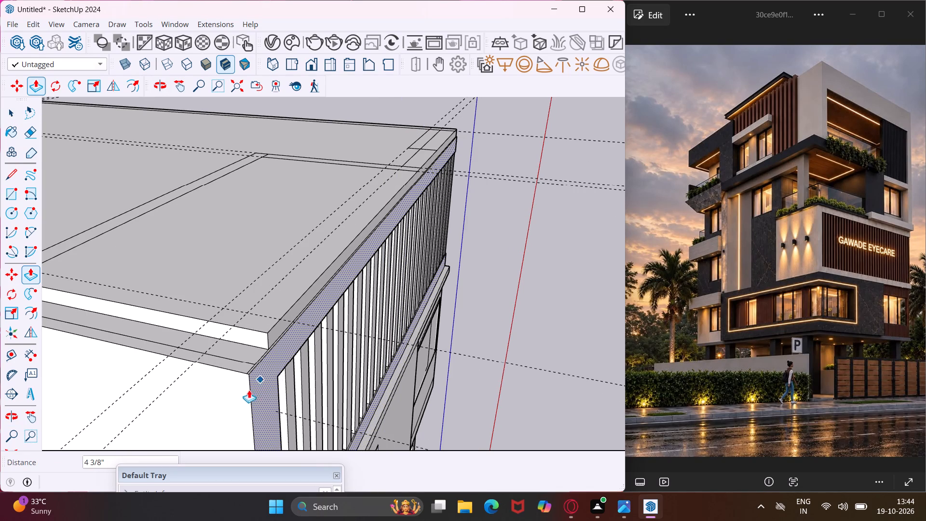
key(Escape)
Push the blank side wall adjoining the slatted facade inward about 4 1/8" under the roof slab.
click(236, 396)
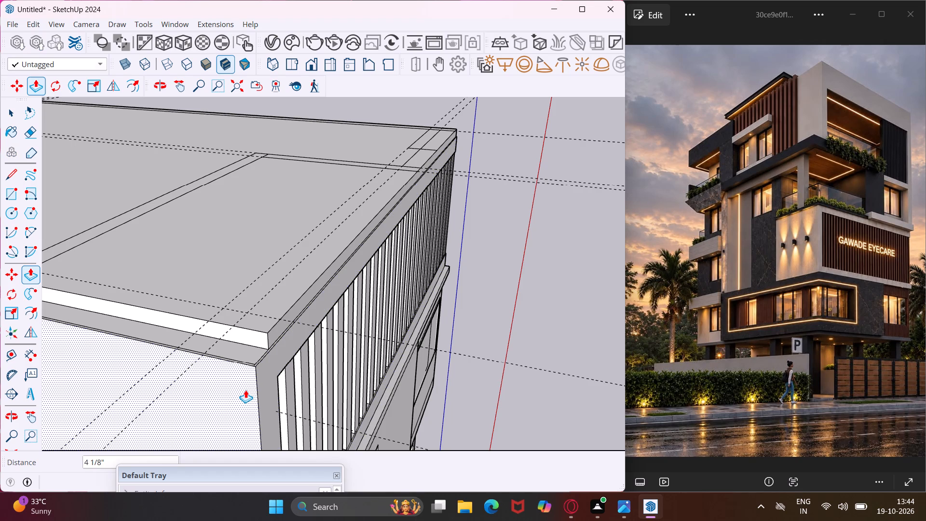
click(245, 390)
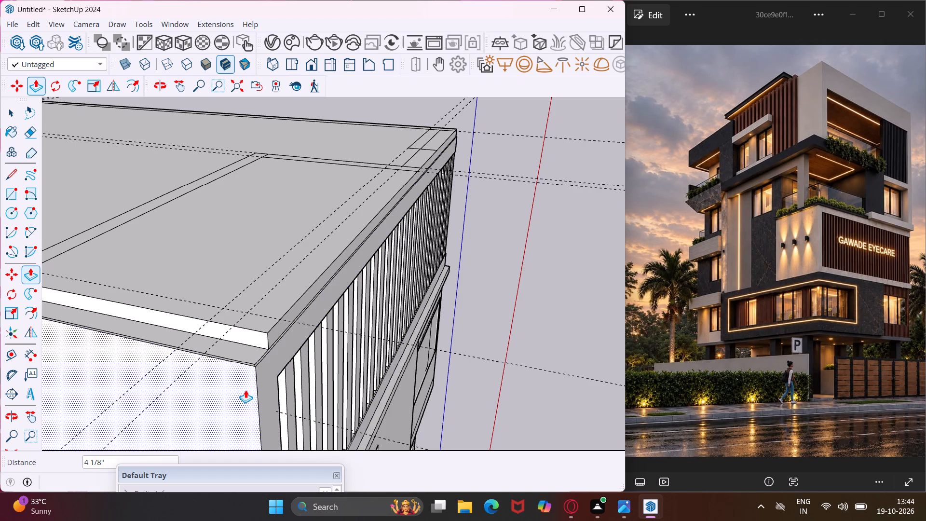
key(Escape)
key(space)
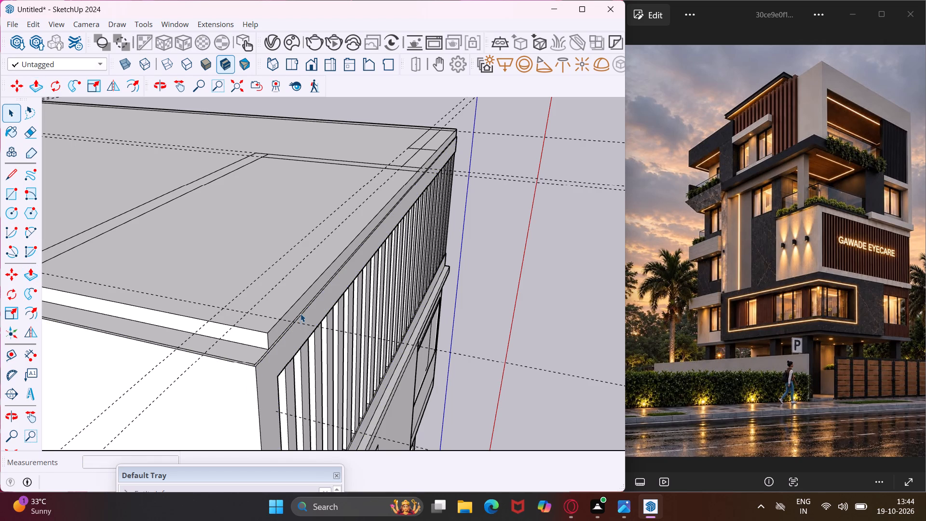
Extrude the 39' wall strip along the roof slab's long edge upward 10'.
middle_drag(300, 314, 250, 349)
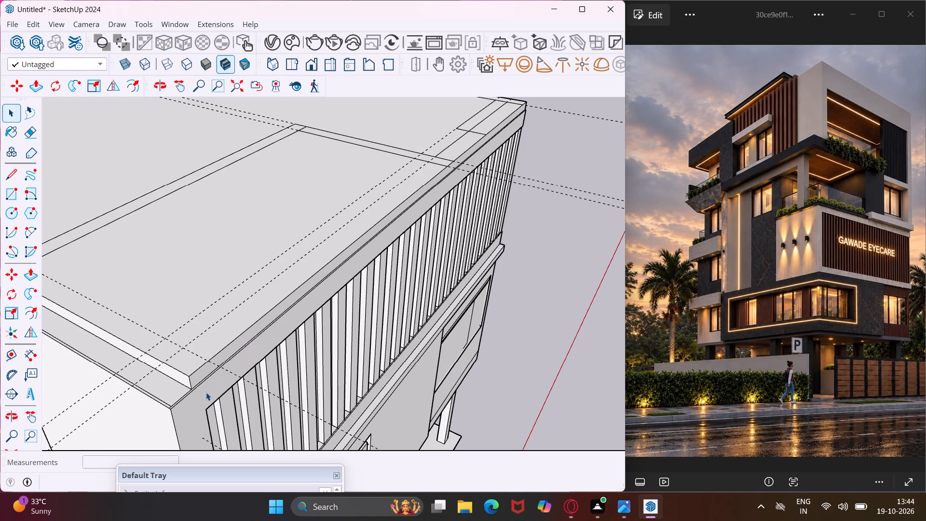
scroll(196, 400, down, 3)
middle_drag(196, 400, 234, 375)
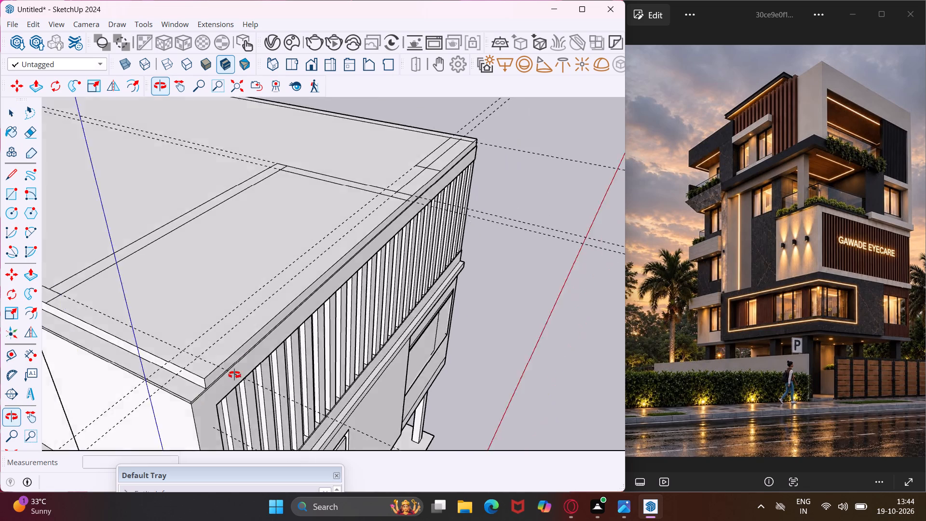
middle_drag(234, 375, 516, 302)
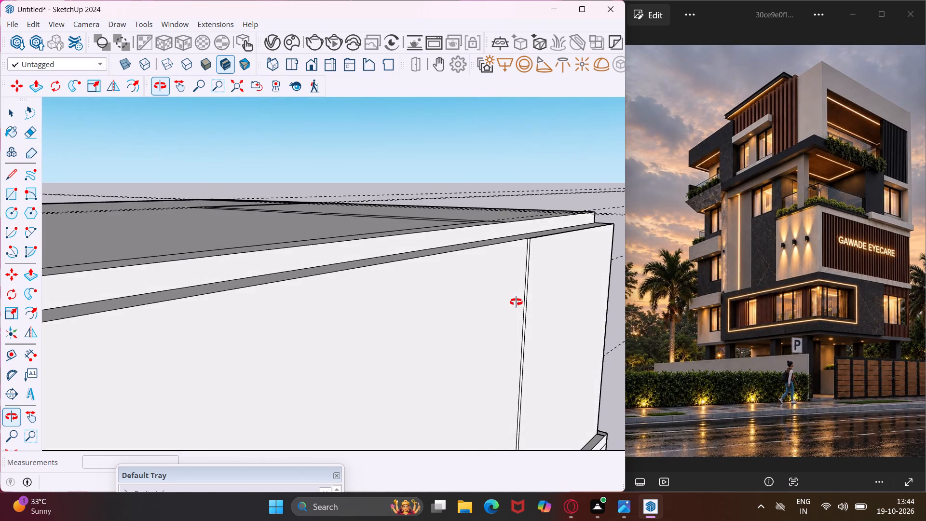
middle_drag(516, 302, 215, 400)
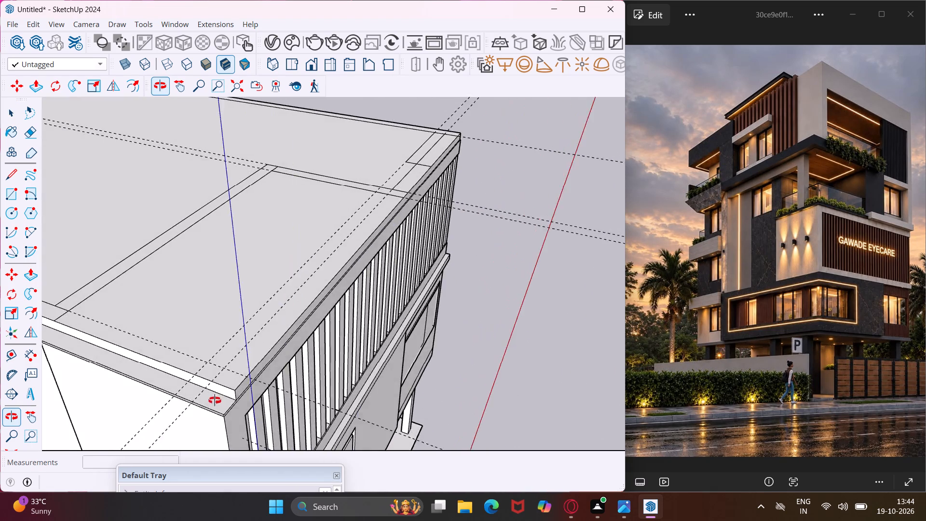
middle_drag(215, 400, 146, 402)
middle_drag(528, 151, 397, 236)
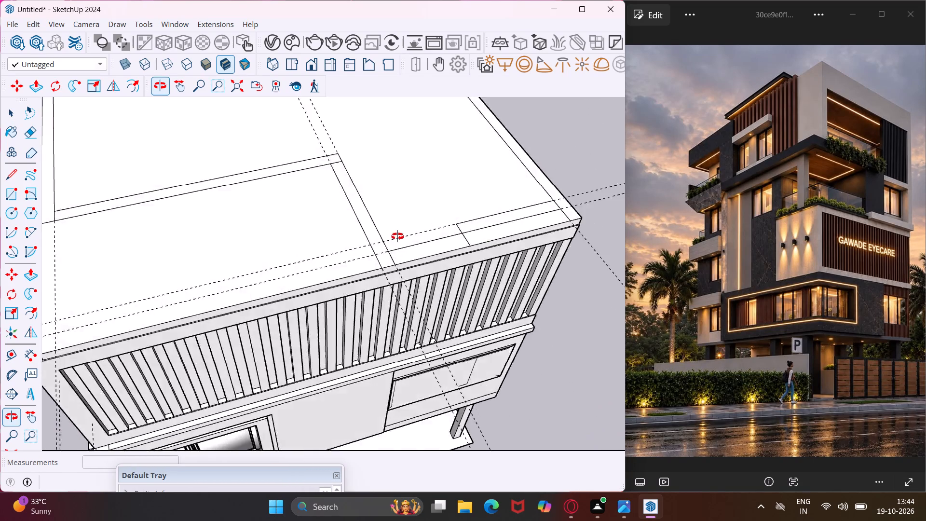
middle_drag(397, 236, 215, 241)
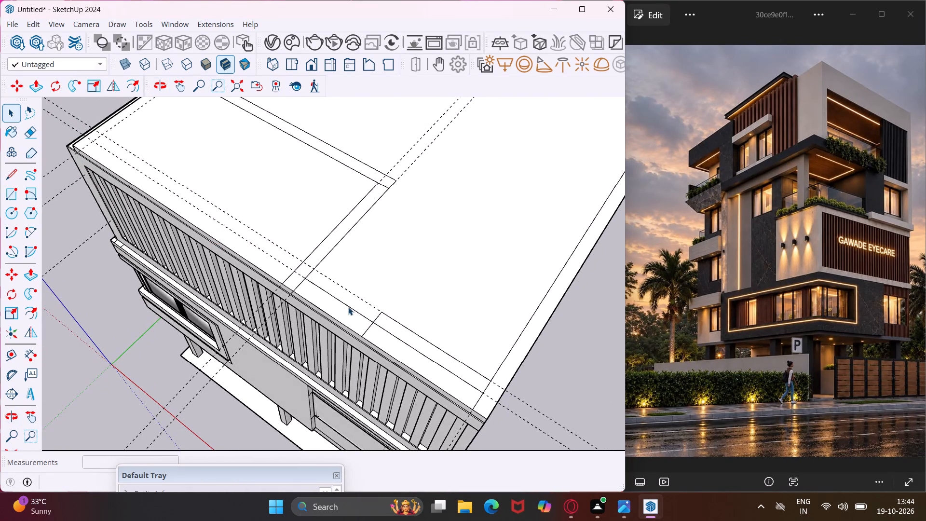
scroll(375, 325, up, 2)
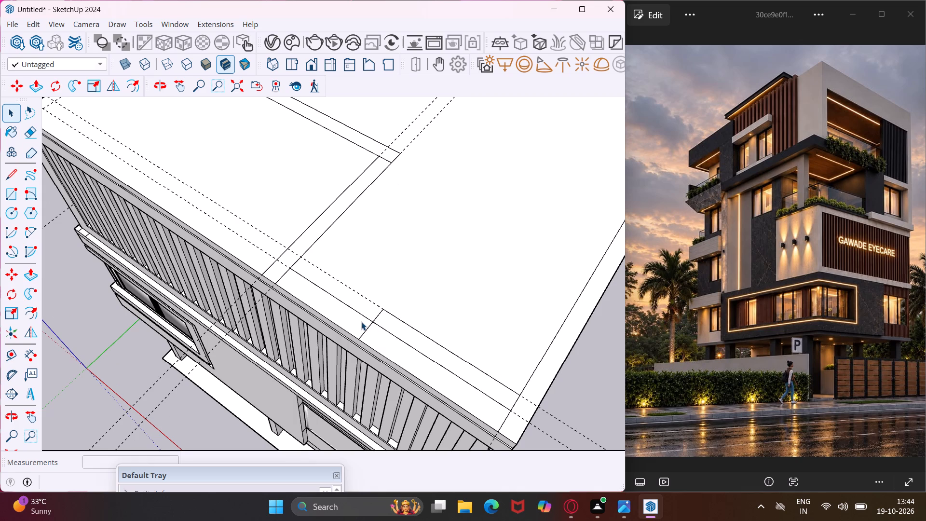
scroll(424, 330, down, 2)
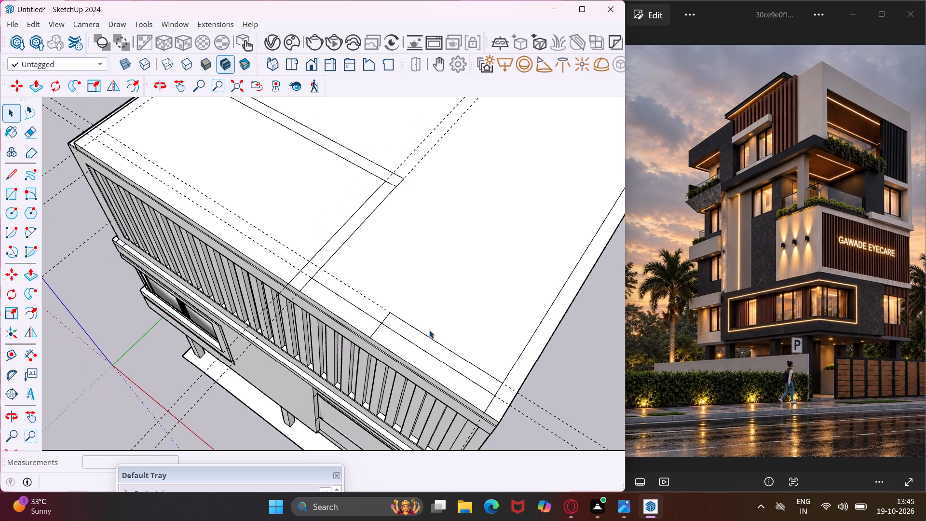
click(516, 380)
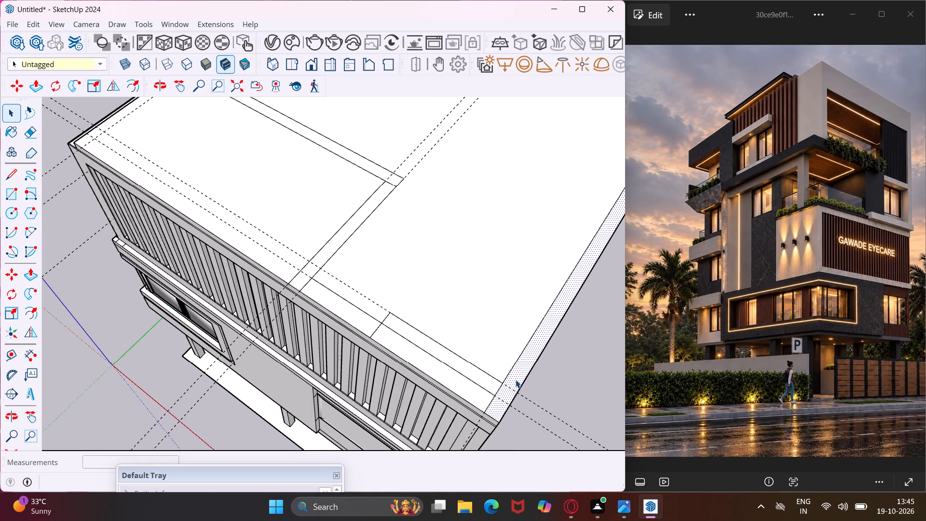
key(p)
click(516, 380)
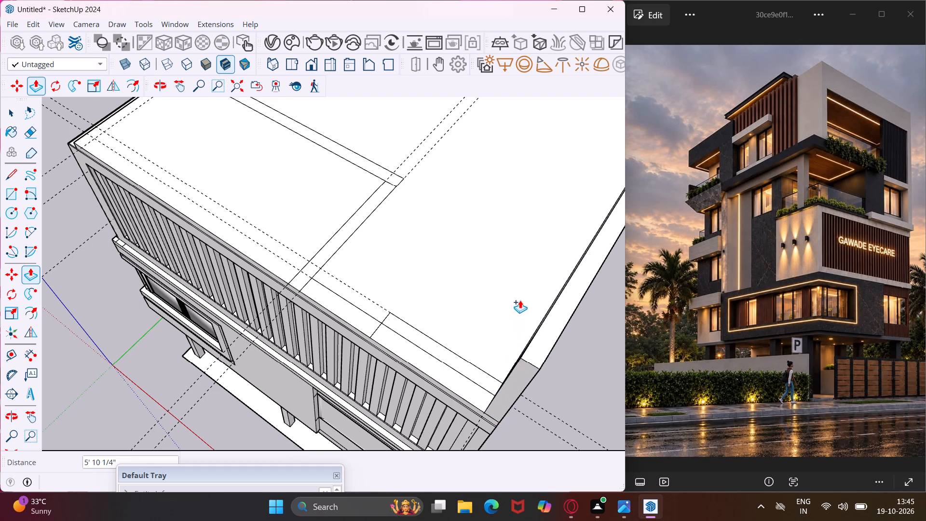
text(10')
key(Return)
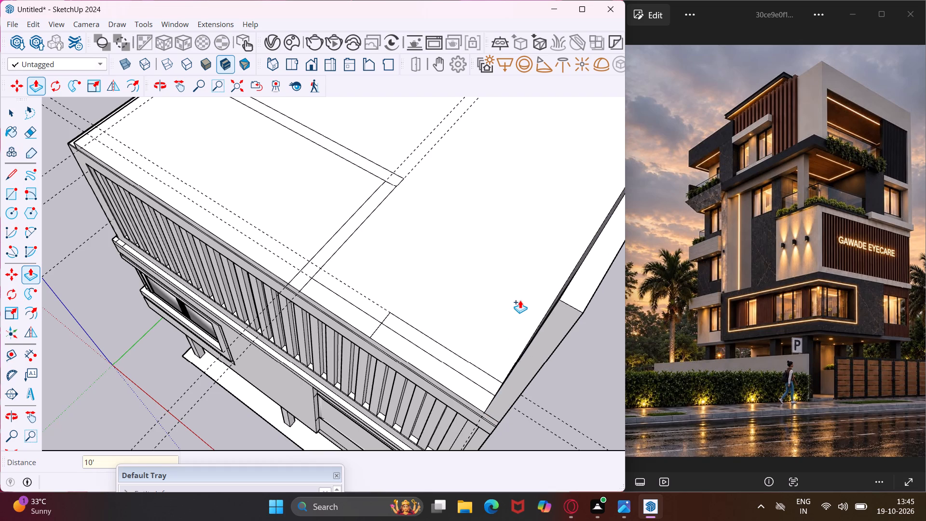
Raise the two adjoining strips near the slatted facade and the lengthwise strip beside them to the 39' wall's 10' height.
click(478, 370)
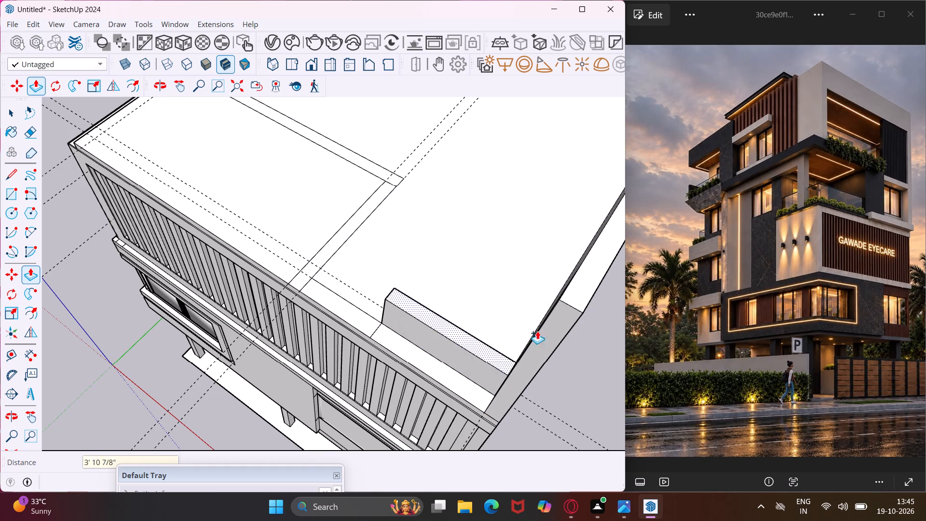
click(570, 306)
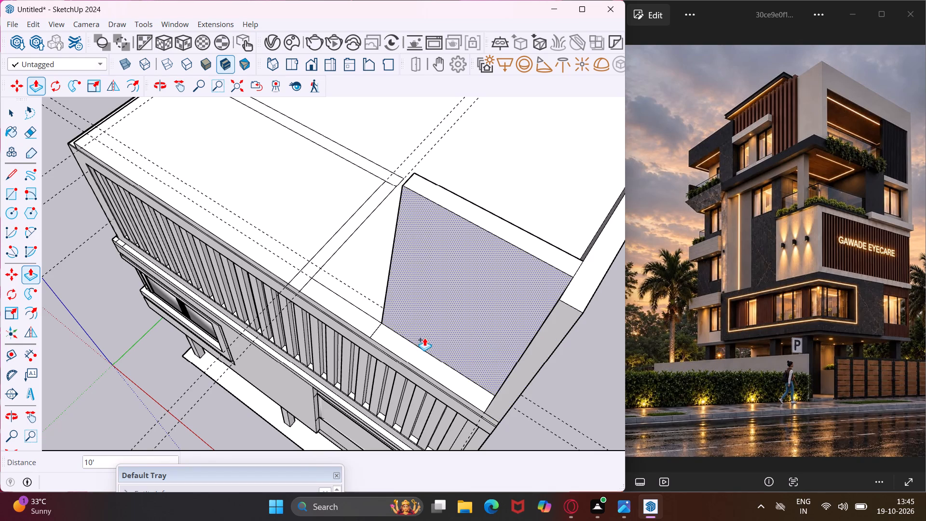
click(364, 325)
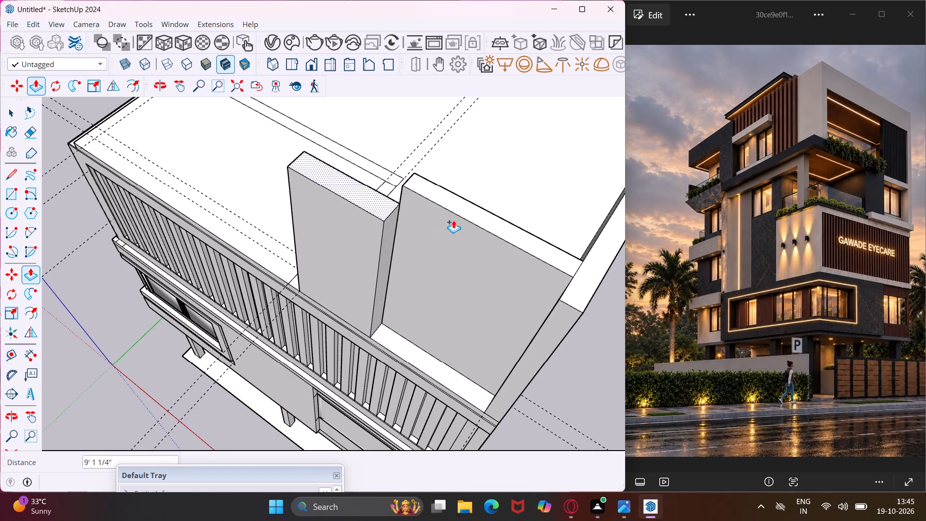
click(462, 214)
middle_drag(462, 214, 638, 239)
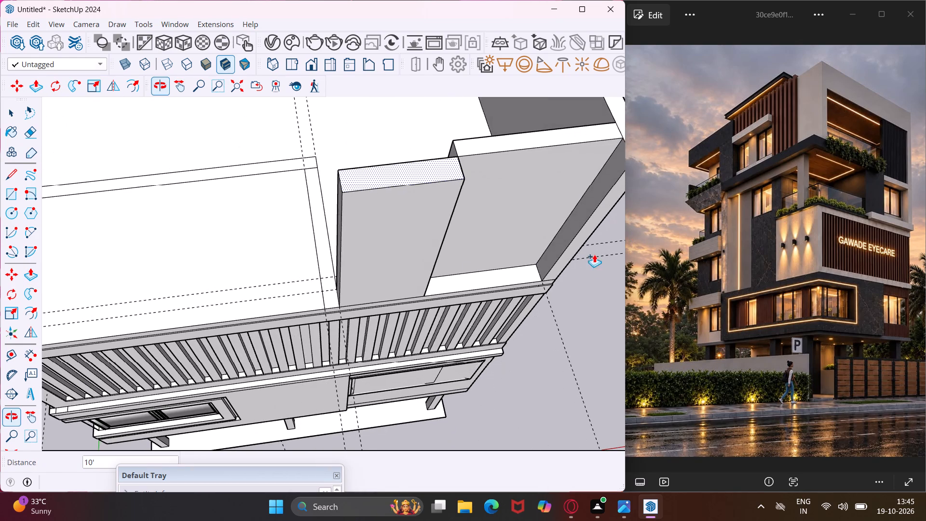
scroll(330, 294, up, 3)
click(330, 294)
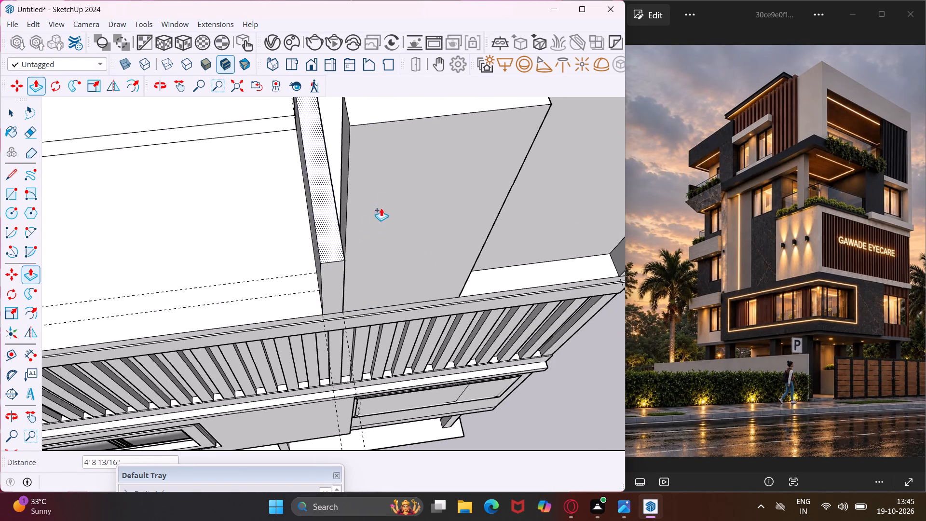
click(424, 118)
Push the narrow step face between the two blank side wall panels about 7' 9 3/8" along the wall below the roof slab.
middle_drag(361, 239, 368, 246)
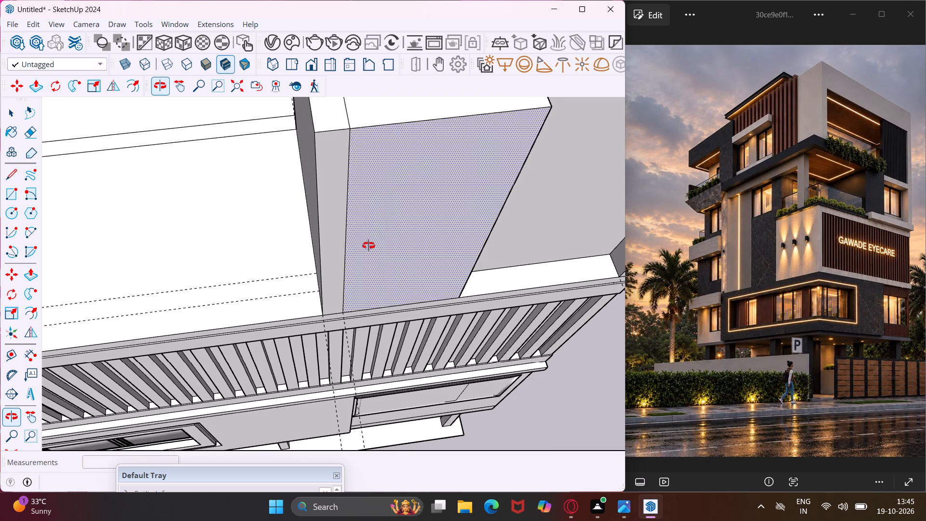
middle_drag(368, 246, 543, 260)
scroll(537, 257, down, 4)
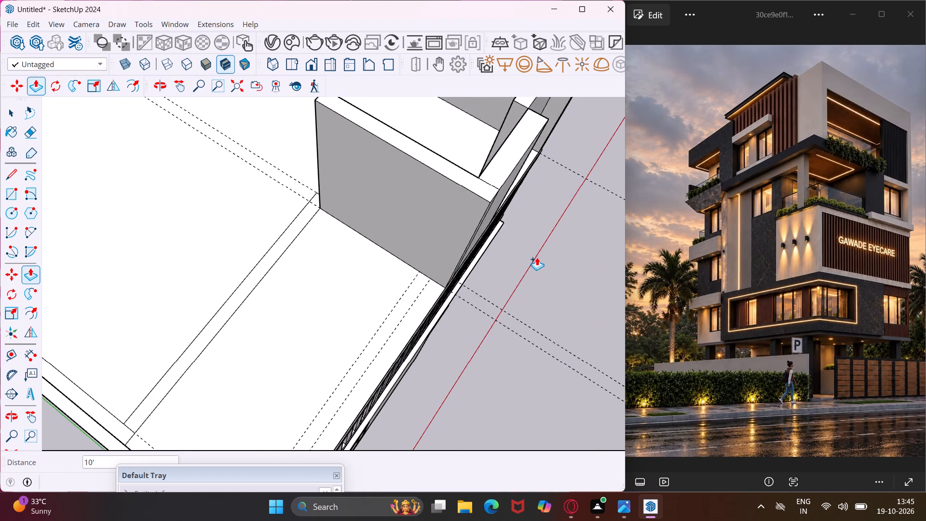
scroll(537, 257, down, 4)
middle_drag(331, 377, 463, 253)
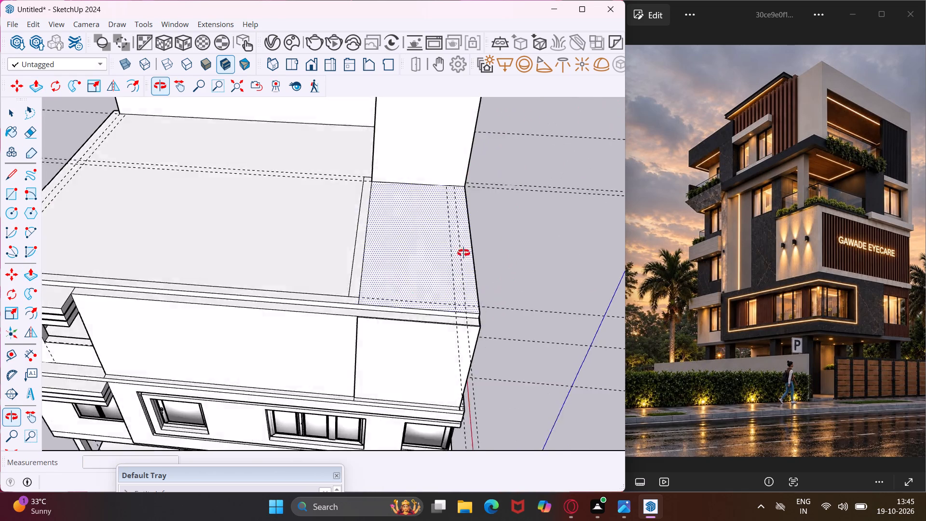
middle_drag(463, 253, 481, 221)
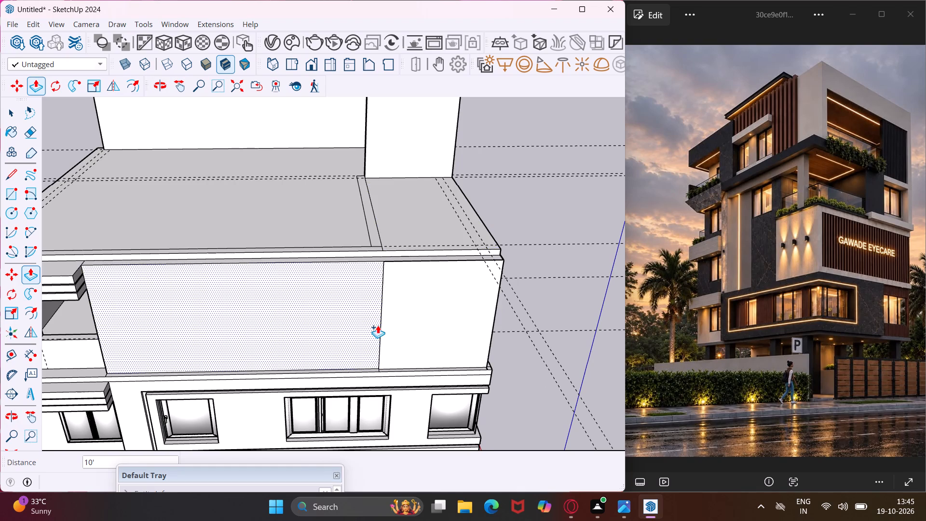
middle_drag(378, 325, 544, 310)
scroll(467, 296, up, 4)
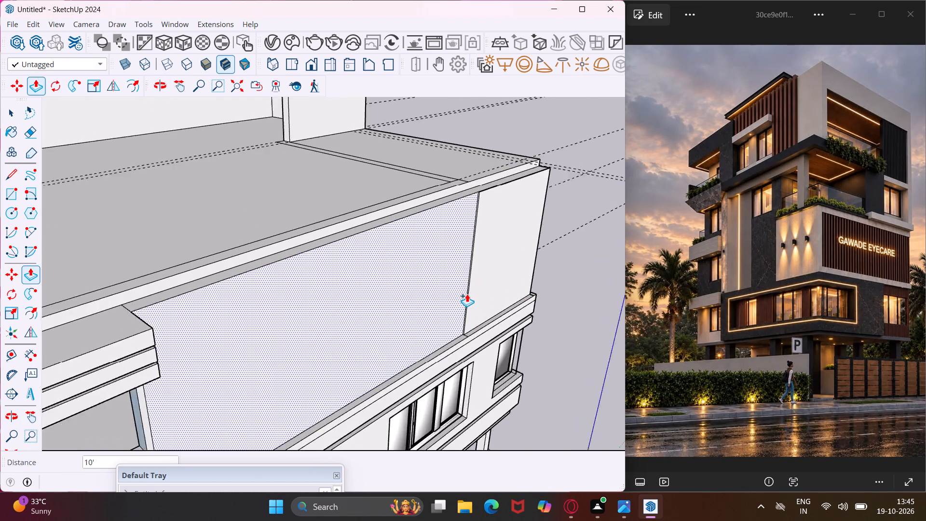
scroll(467, 294, up, 15)
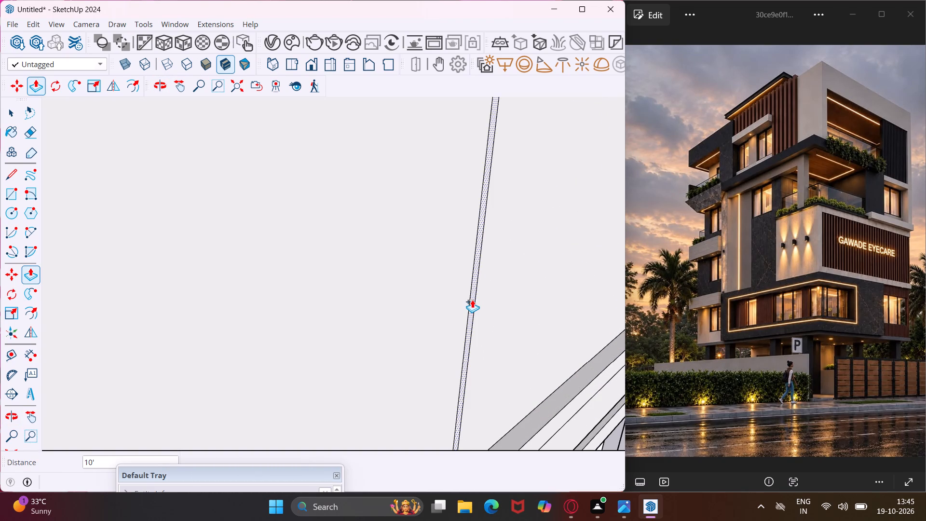
click(472, 300)
scroll(436, 321, down, 4)
scroll(421, 359, down, 5)
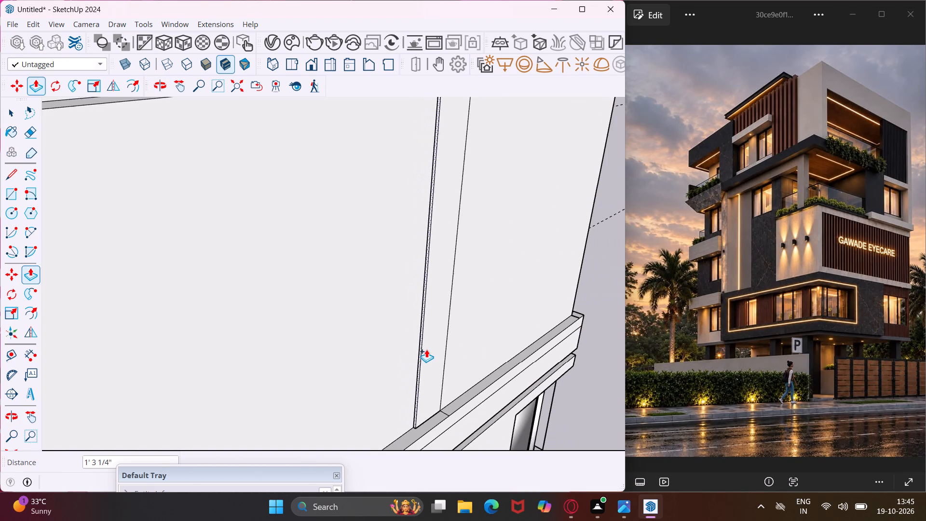
scroll(427, 348, down, 13)
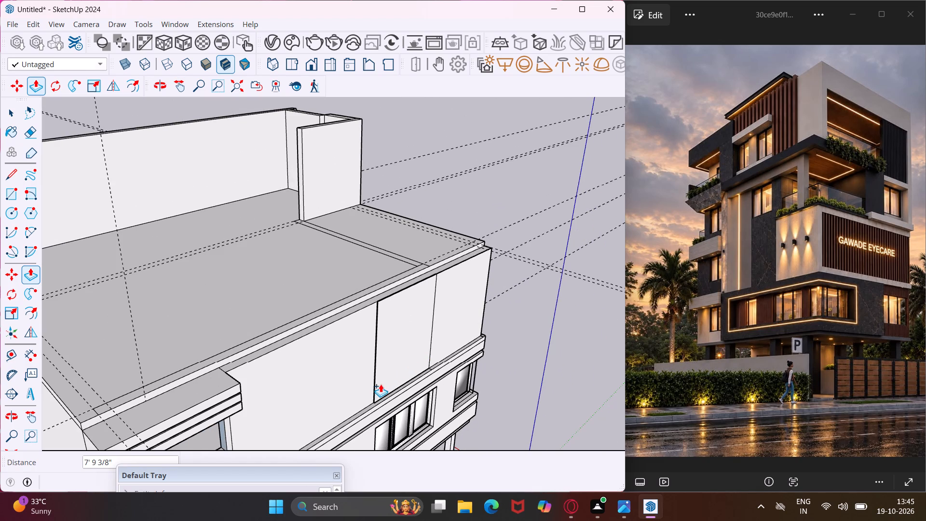
click(381, 384)
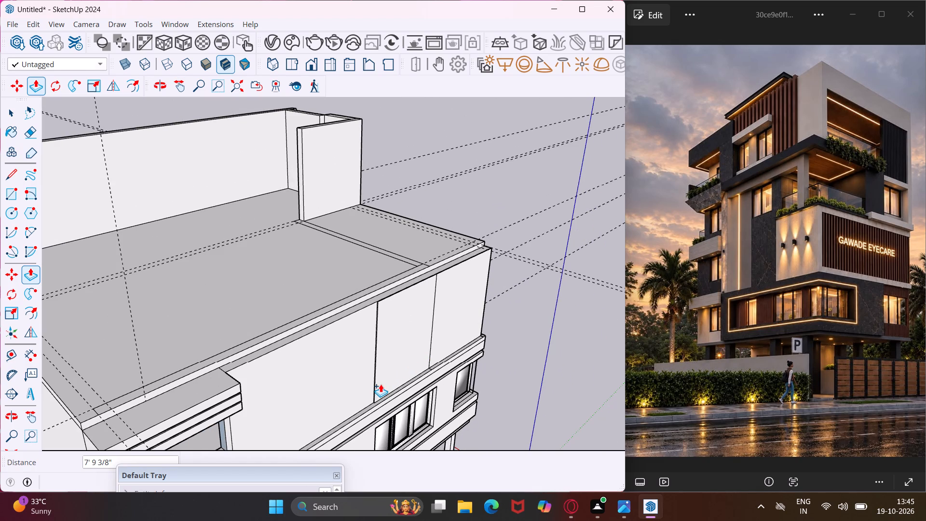
key(Escape)
key(space)
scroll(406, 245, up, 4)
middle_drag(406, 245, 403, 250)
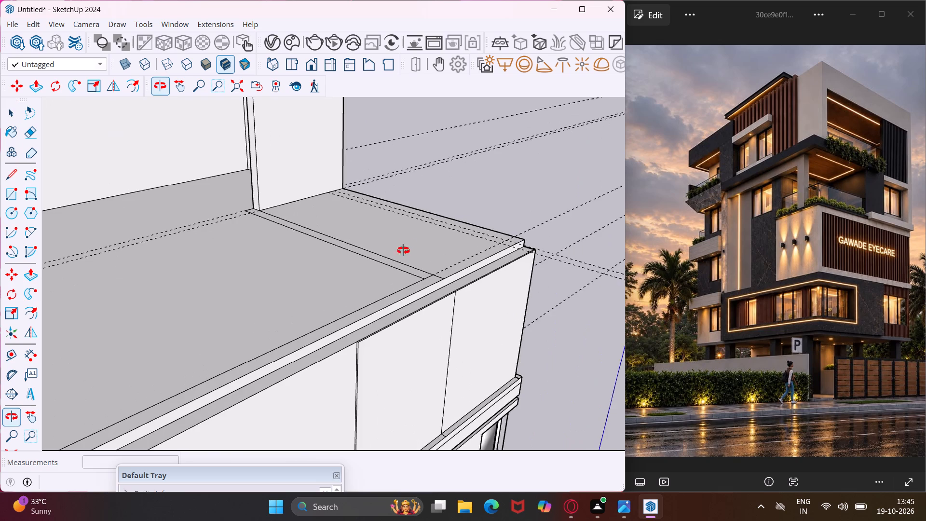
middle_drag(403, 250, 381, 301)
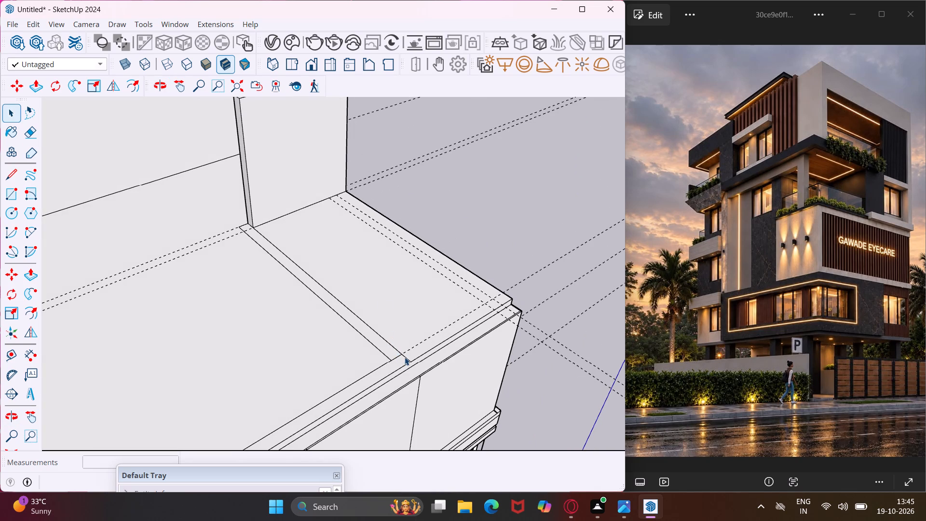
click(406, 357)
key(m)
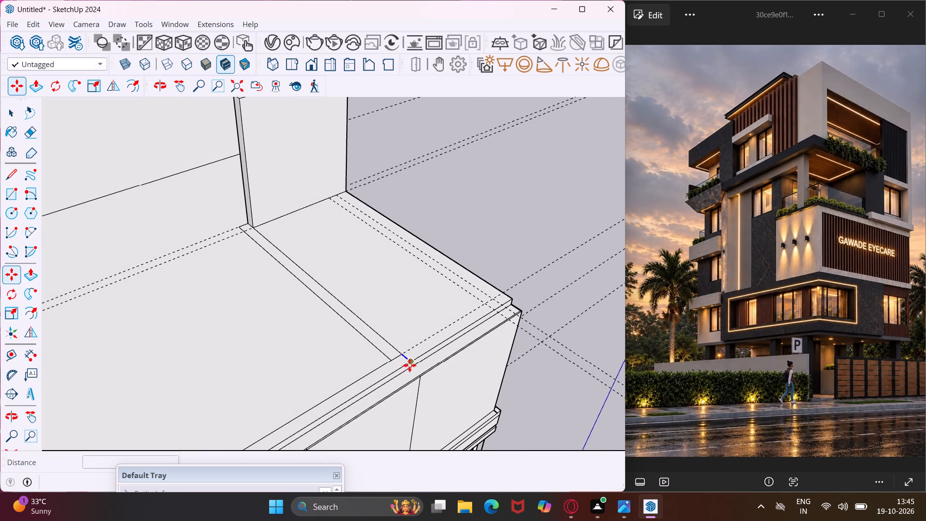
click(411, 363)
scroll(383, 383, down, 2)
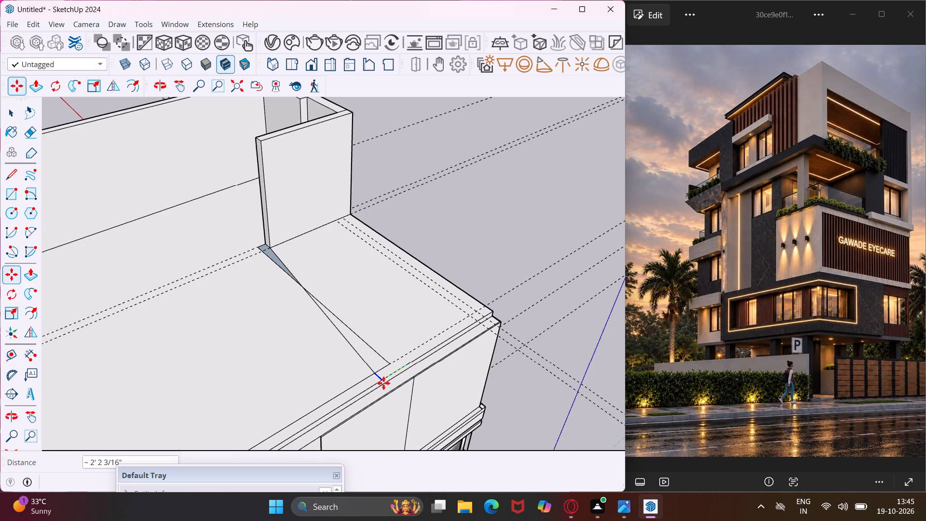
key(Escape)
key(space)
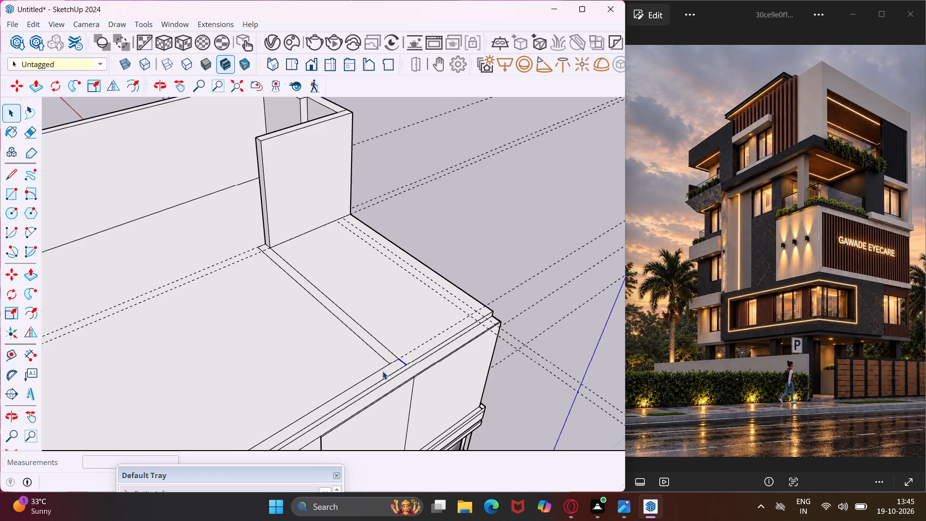
Draw a 6" wide cross-wall strip about 17' 10 3/8" long from the slab edge to the guide, aligned with the shifted panel joint.
middle_drag(382, 371, 325, 343)
scroll(309, 338, down, 4)
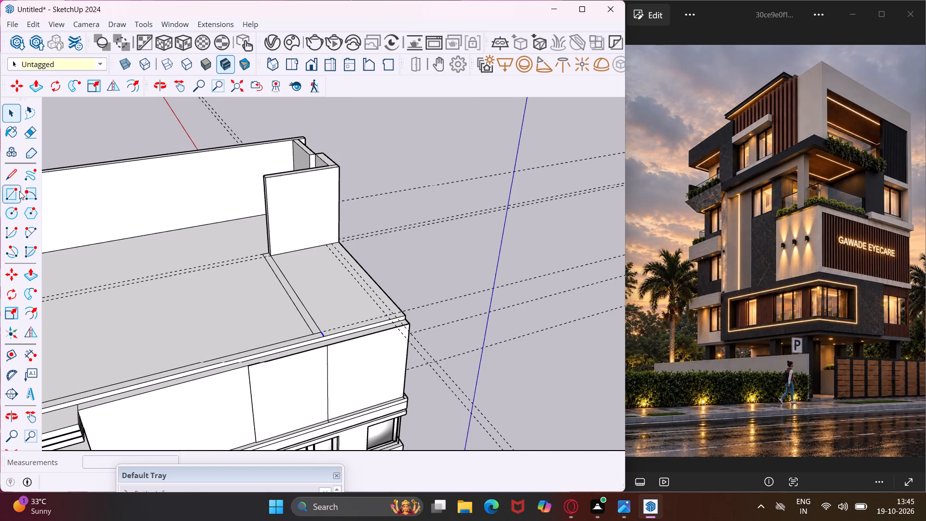
click(15, 178)
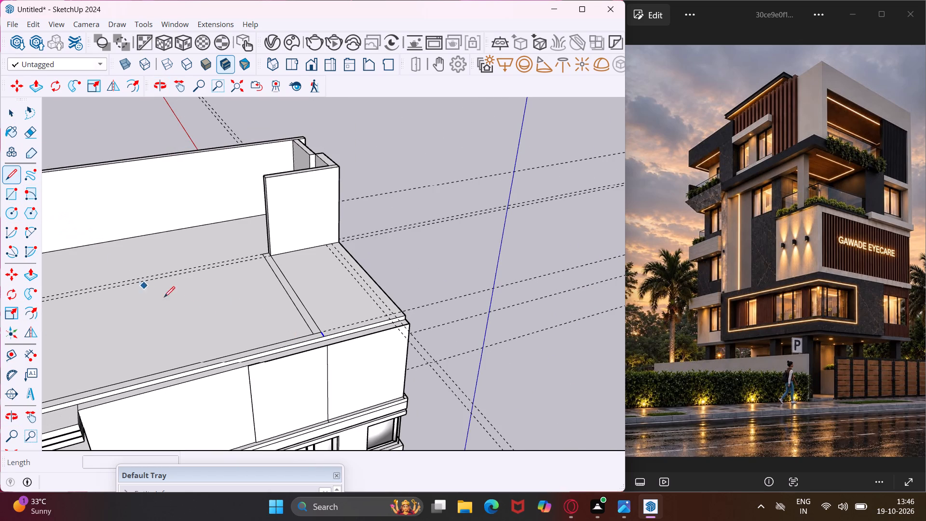
scroll(242, 358, up, 4)
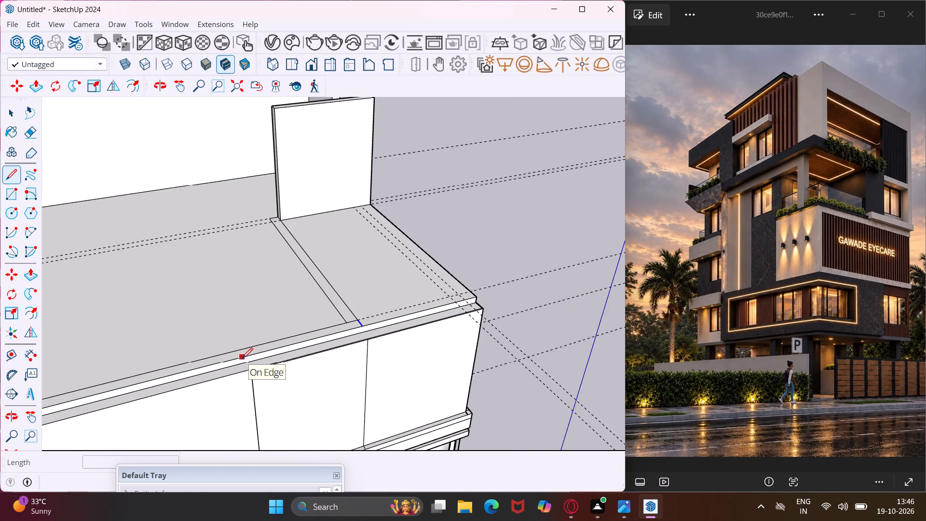
scroll(242, 358, up, 5)
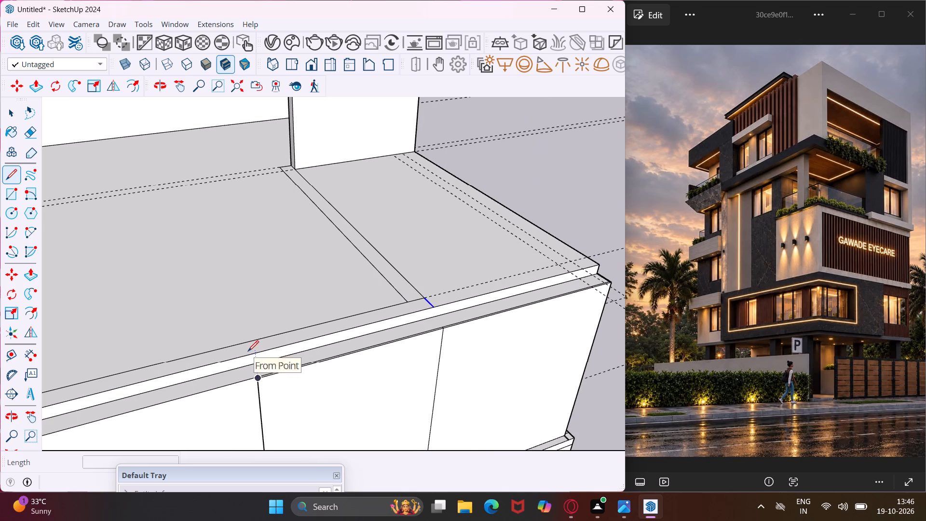
click(248, 356)
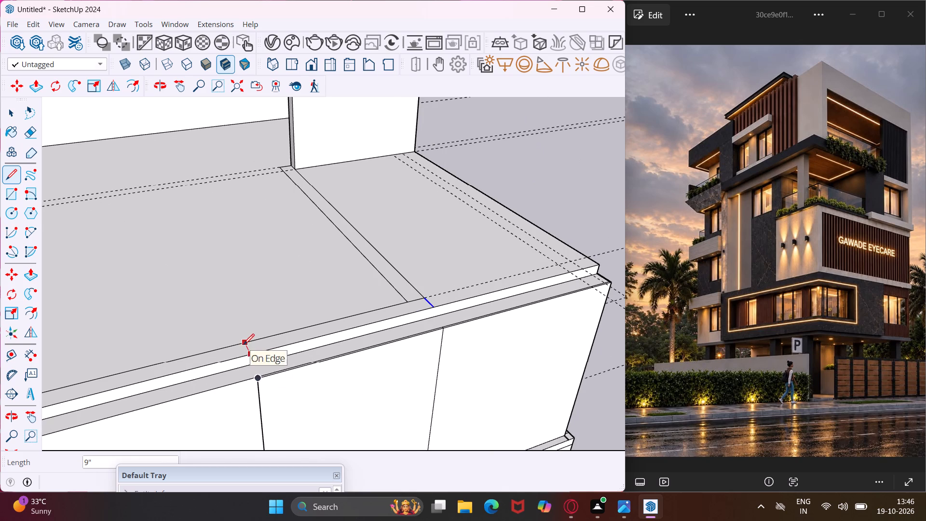
click(244, 344)
click(247, 341)
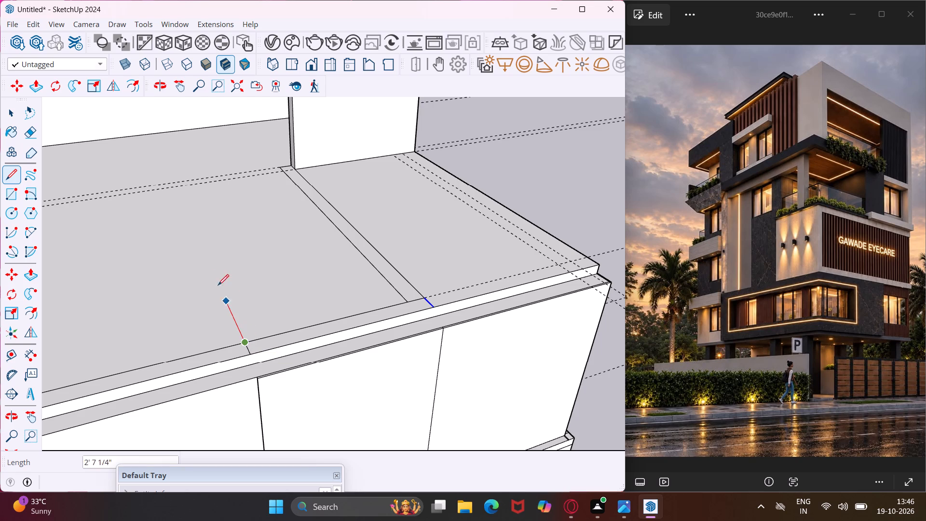
click(171, 183)
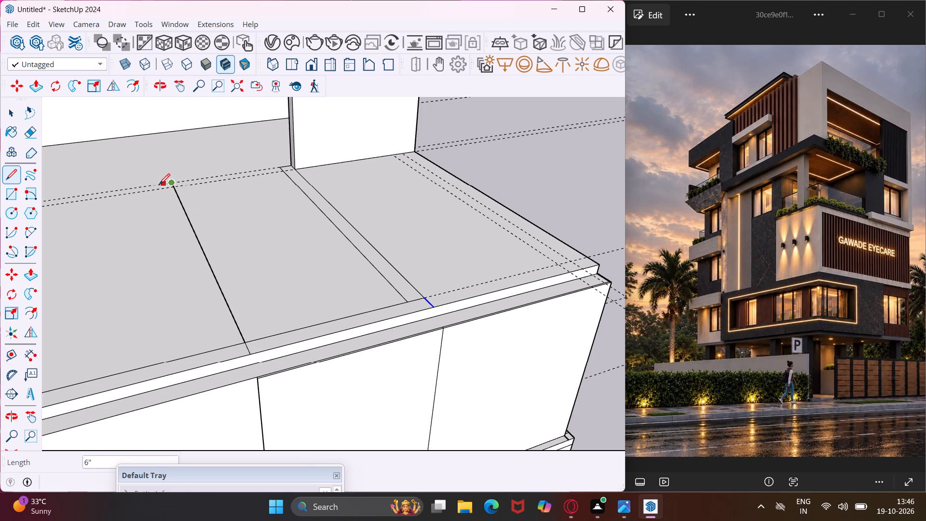
scroll(159, 184, up, 4)
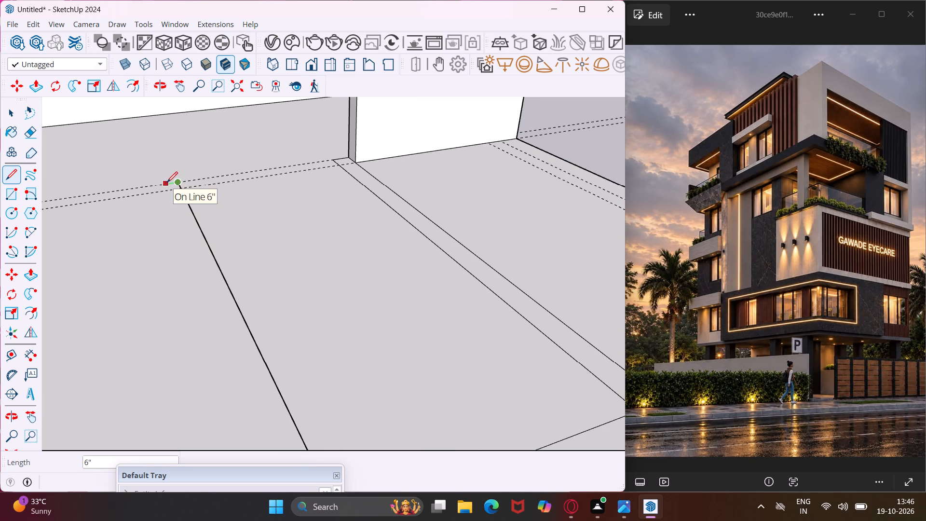
click(164, 182)
scroll(174, 219, down, 7)
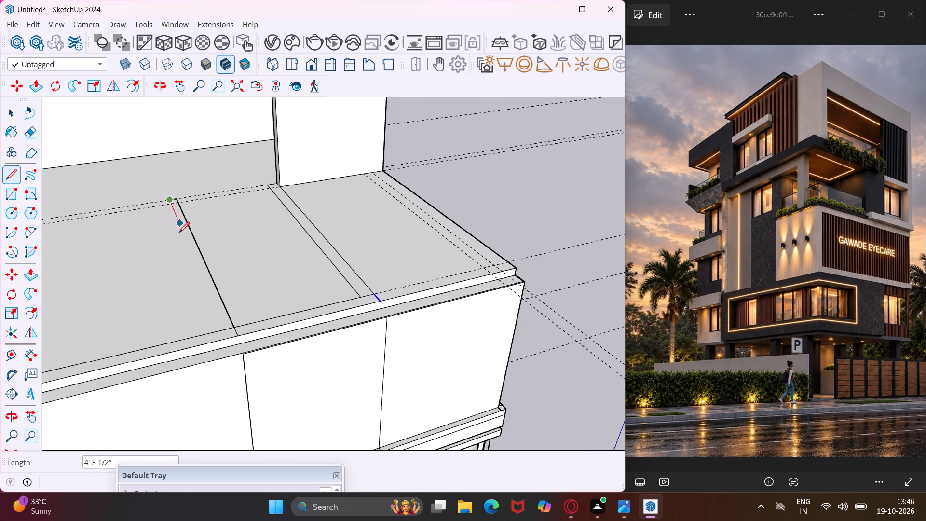
click(228, 339)
key(Escape)
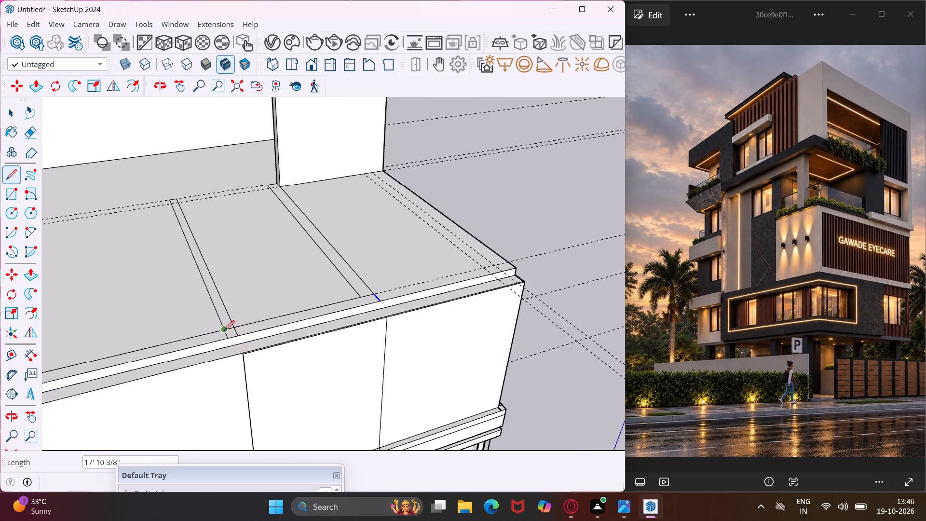
key(space)
Erase the old cross-wall strip's outlines on the roof slab and the leftover edges and guides around it.
key(e)
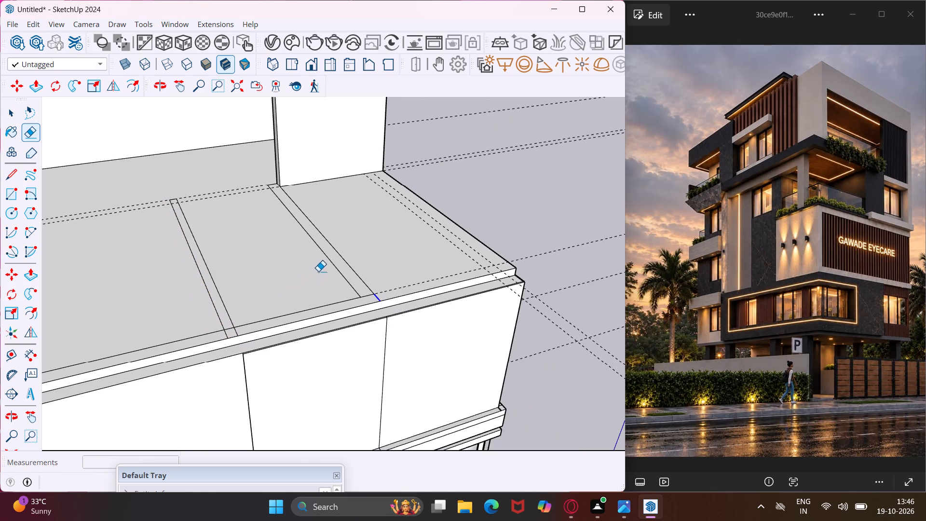
click(335, 269)
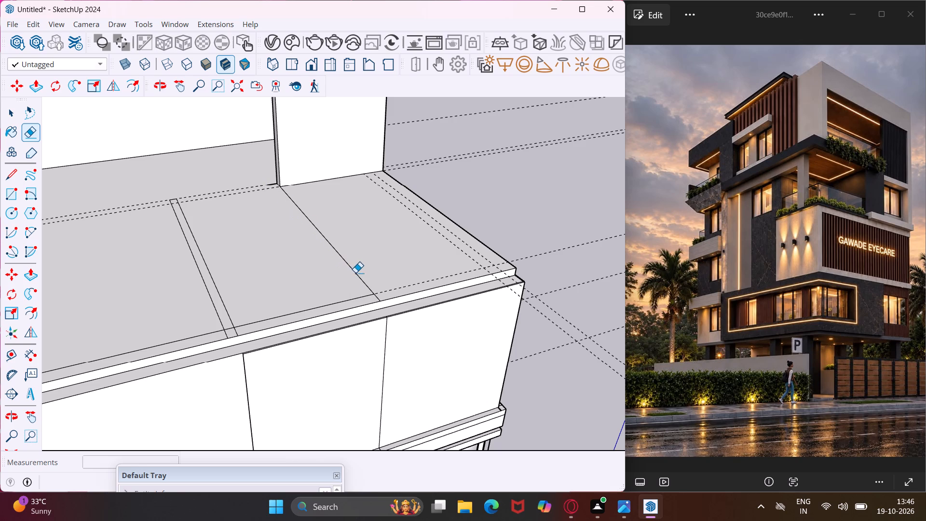
click(355, 273)
click(361, 296)
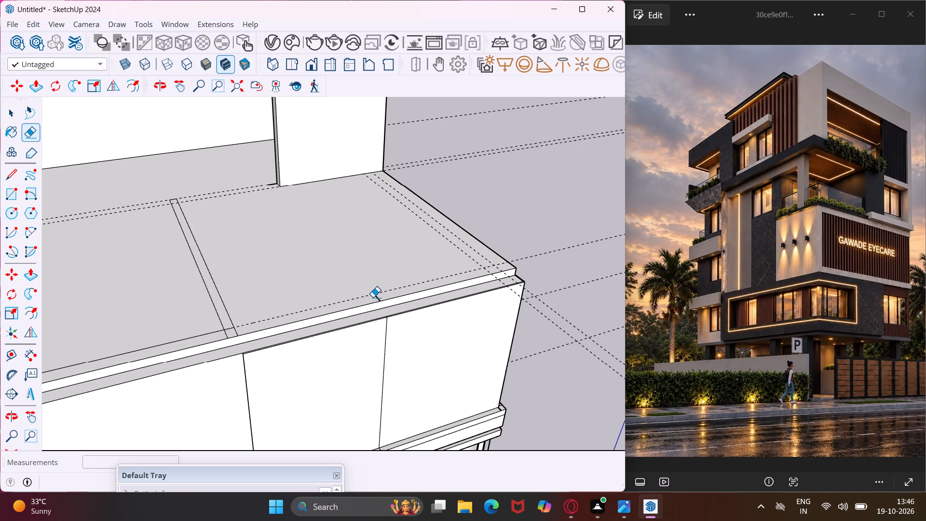
click(375, 296)
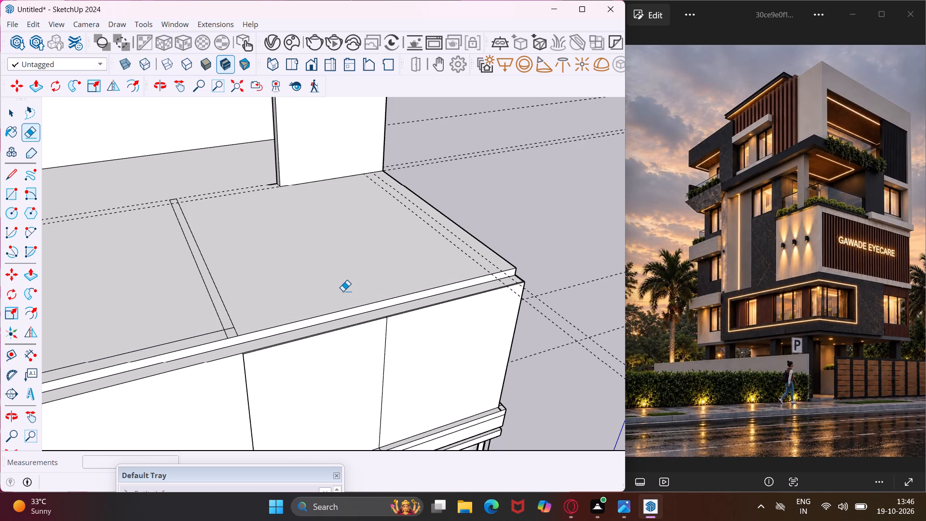
scroll(269, 184, up, 2)
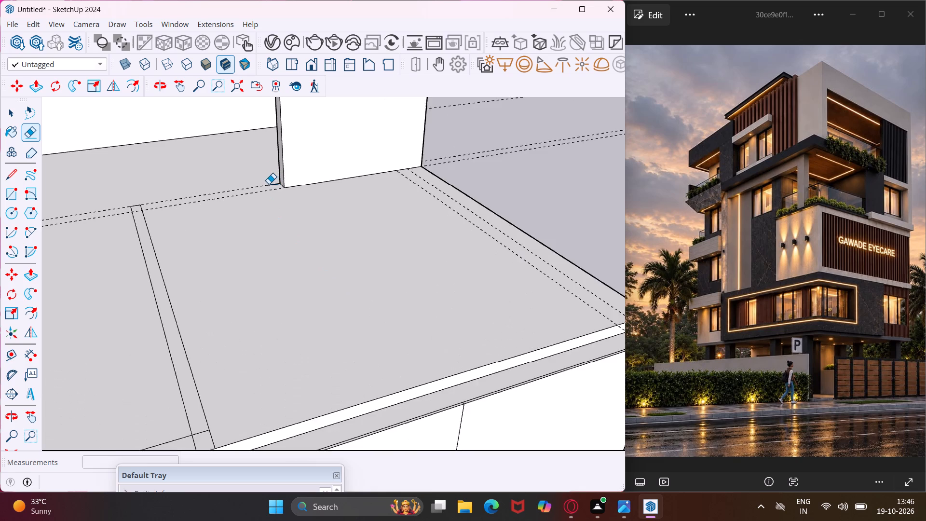
scroll(269, 184, up, 4)
click(272, 184)
key(Escape)
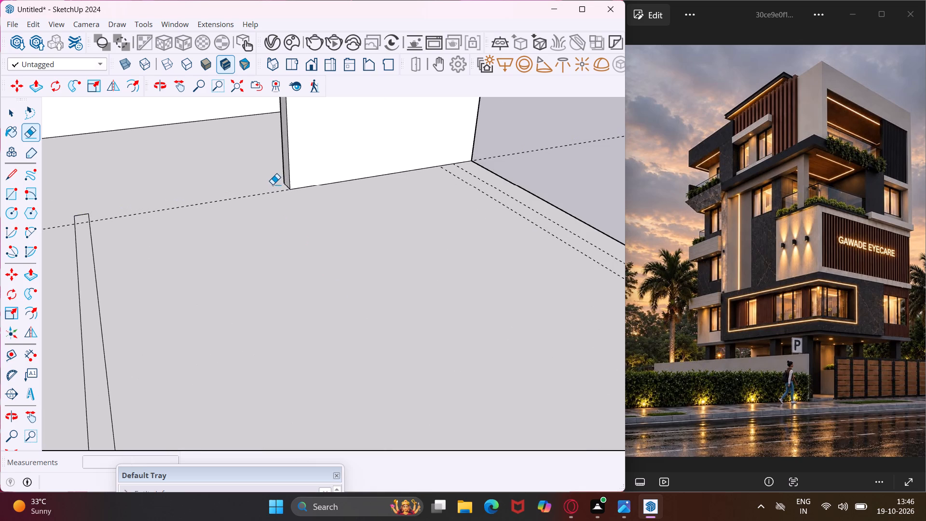
key(space)
Extend the short wall's end face 7' 9 3/8" to meet the new cross-wall strip.
middle_drag(272, 185, 396, 184)
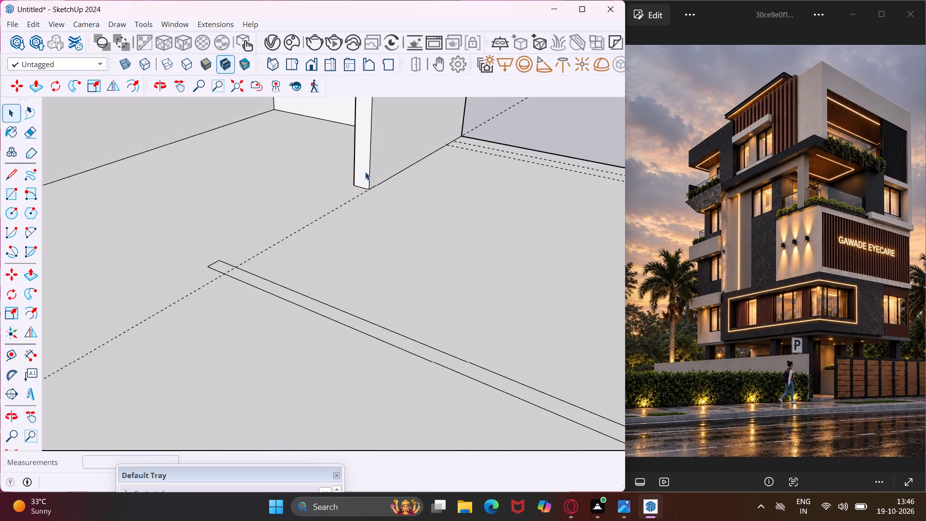
click(365, 172)
key(p)
click(363, 171)
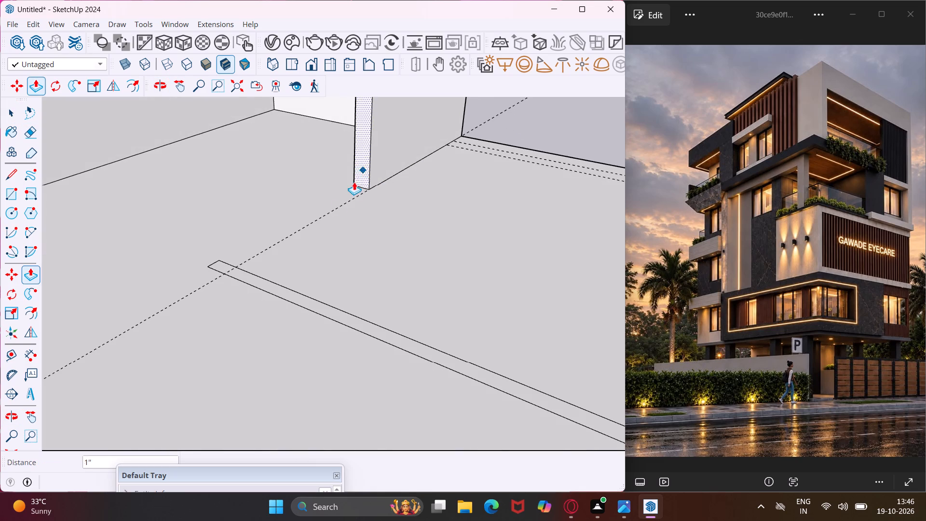
click(288, 298)
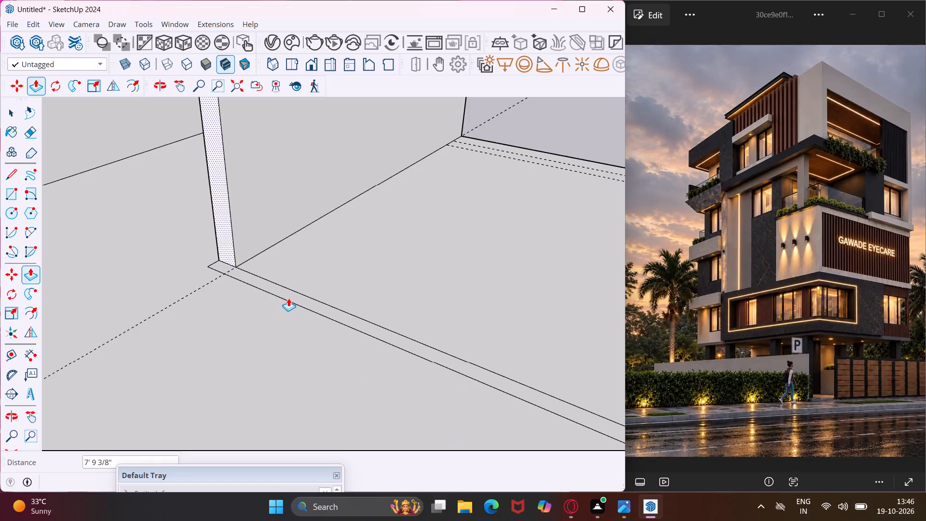
key(Escape)
key(space)
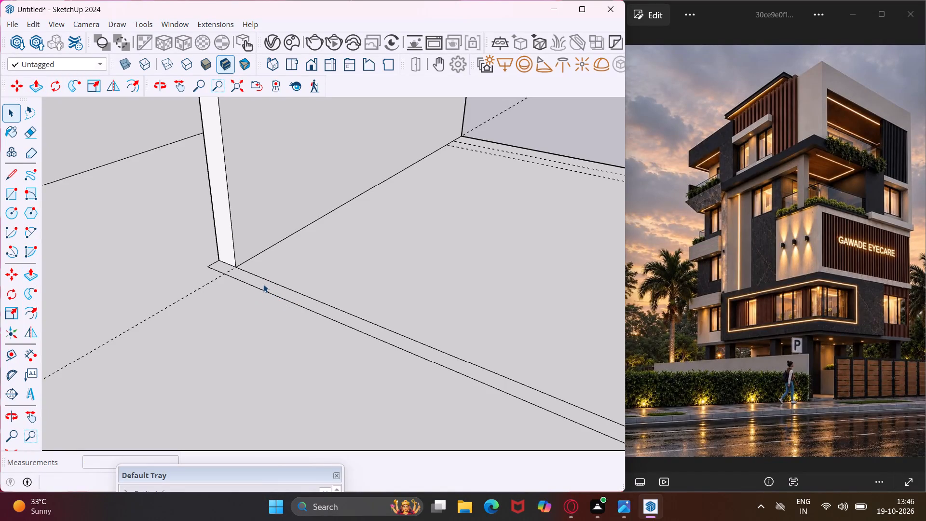
Extrude the new cross-wall strip on the roof slab to 10' high, level with the existing walls.
click(263, 284)
key(p)
click(263, 284)
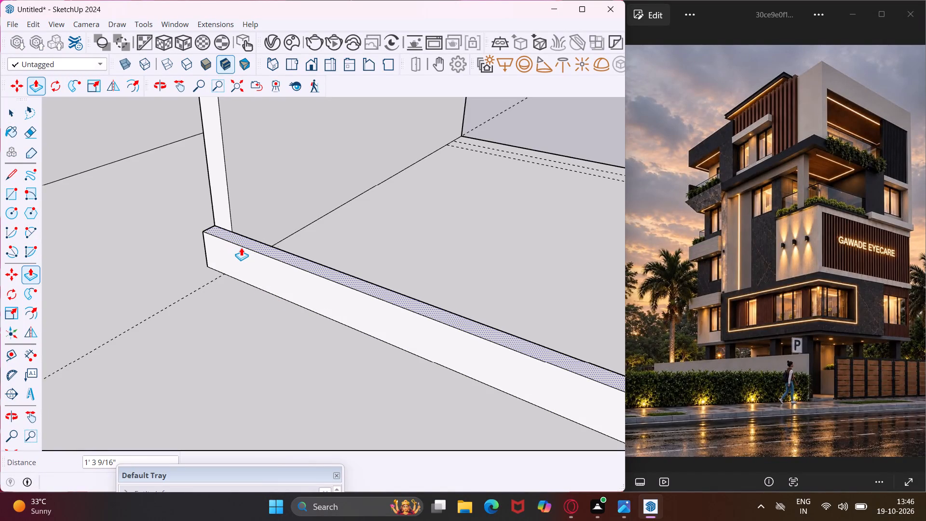
middle_drag(241, 247, 178, 286)
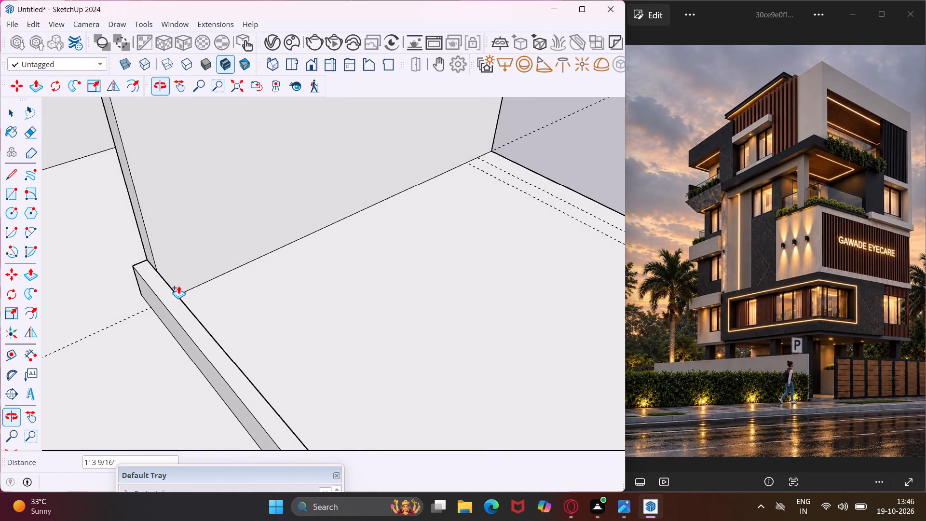
scroll(178, 286, down, 9)
click(218, 147)
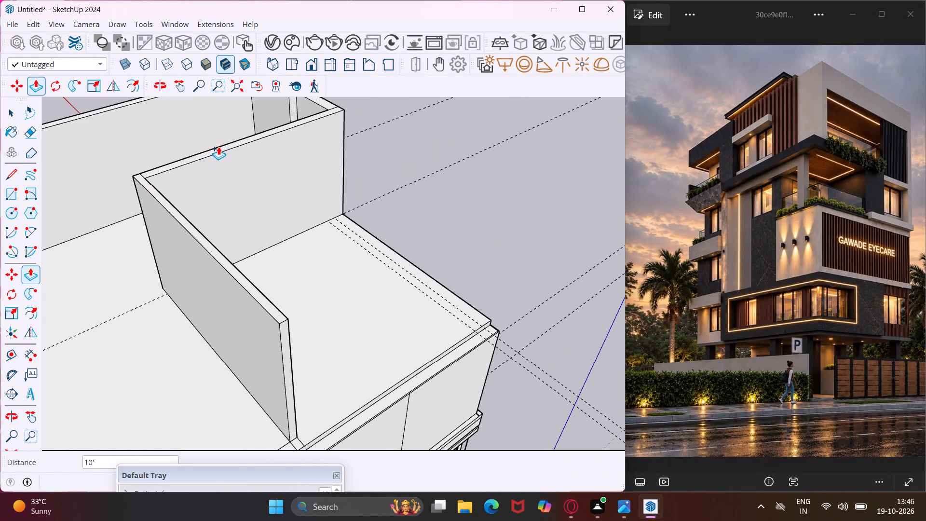
Extrude the long wall strip running along the slab edge up to the cross wall to 10' high.
middle_drag(264, 218, 282, 125)
middle_drag(315, 255, 315, 269)
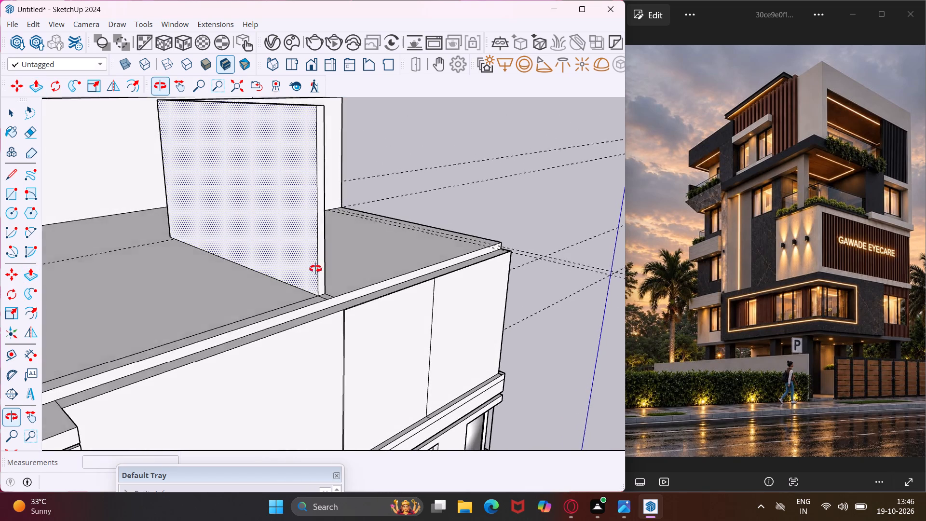
middle_drag(315, 269, 323, 290)
scroll(321, 346, up, 2)
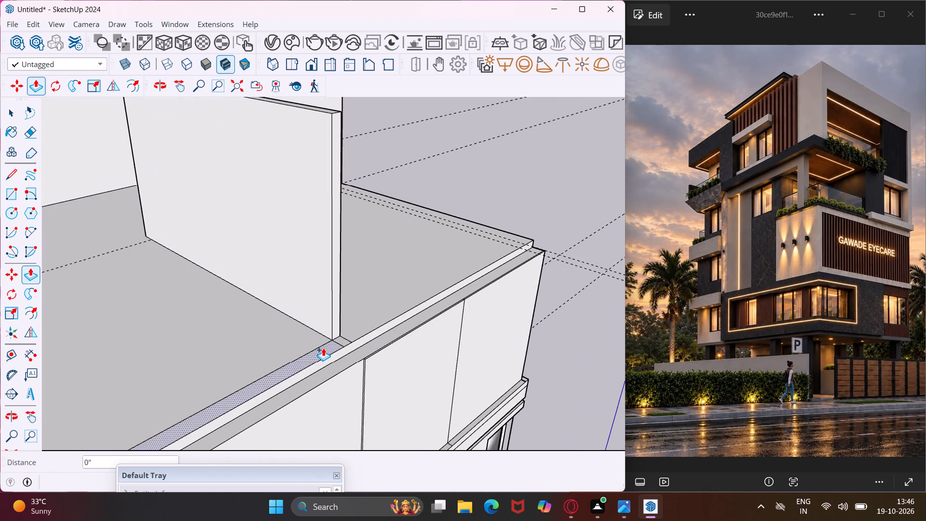
click(323, 348)
scroll(321, 306, down, 6)
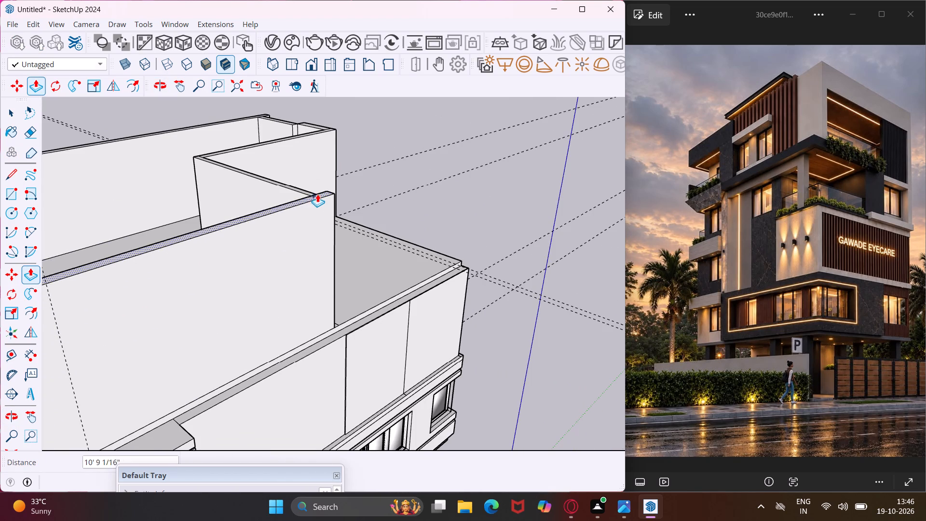
middle_click(270, 185)
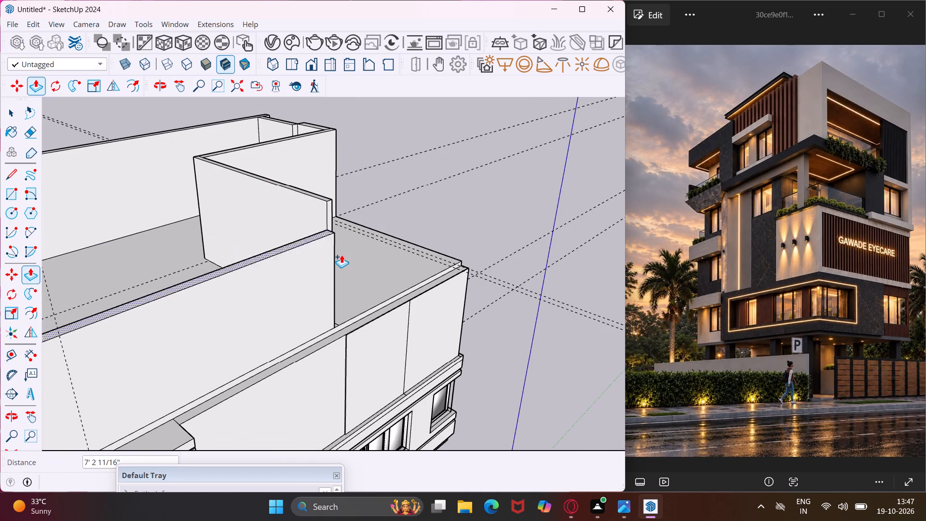
middle_drag(313, 207, 427, 276)
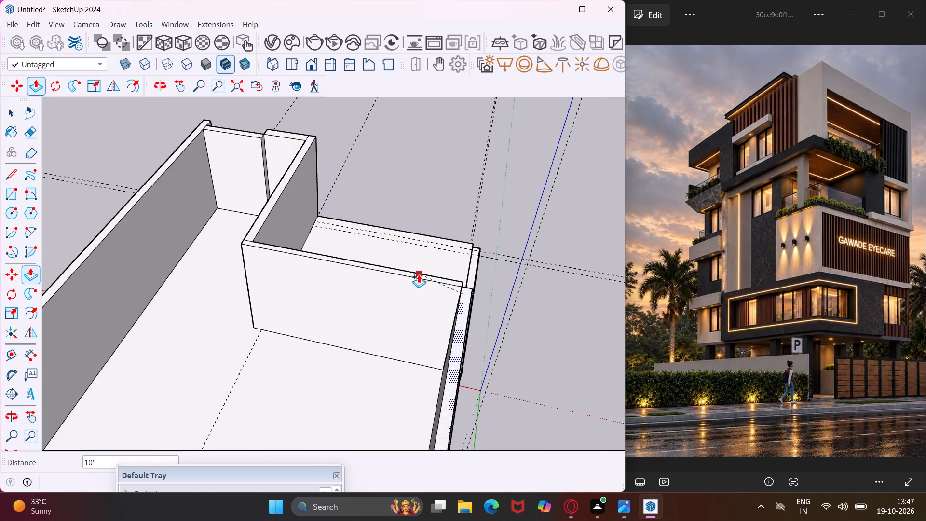
click(416, 273)
Extrude the small corner patch at the end of the cross wall to 10' high to close the wall corner.
middle_drag(428, 283, 211, 242)
scroll(212, 315, up, 8)
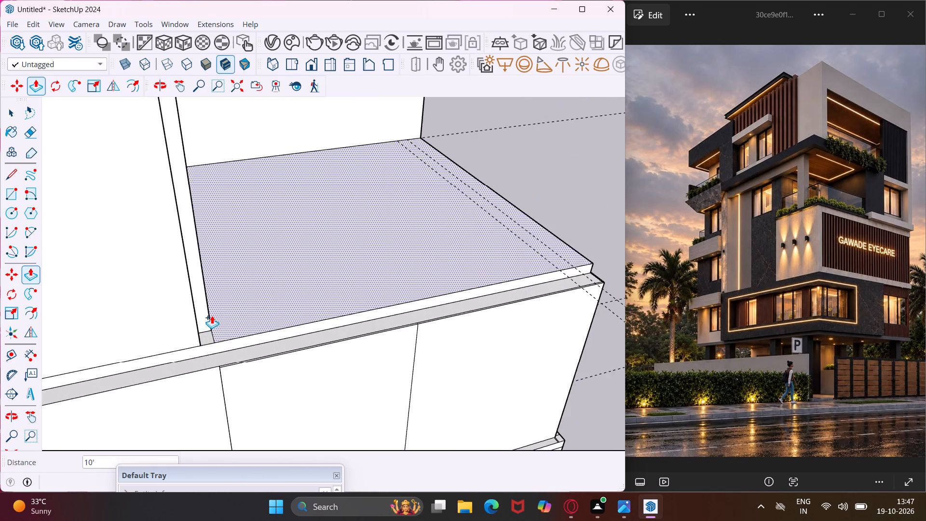
scroll(212, 315, up, 4)
click(209, 342)
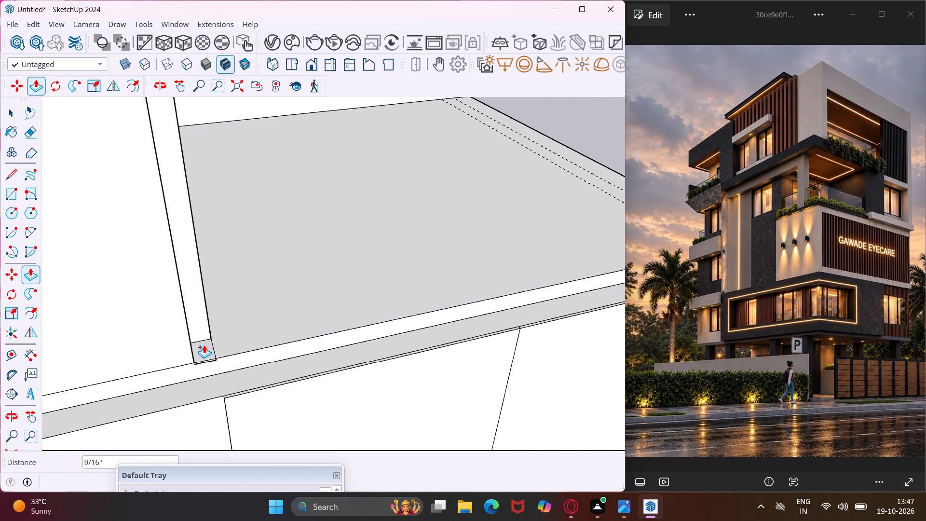
scroll(203, 342, down, 5)
scroll(184, 304, down, 5)
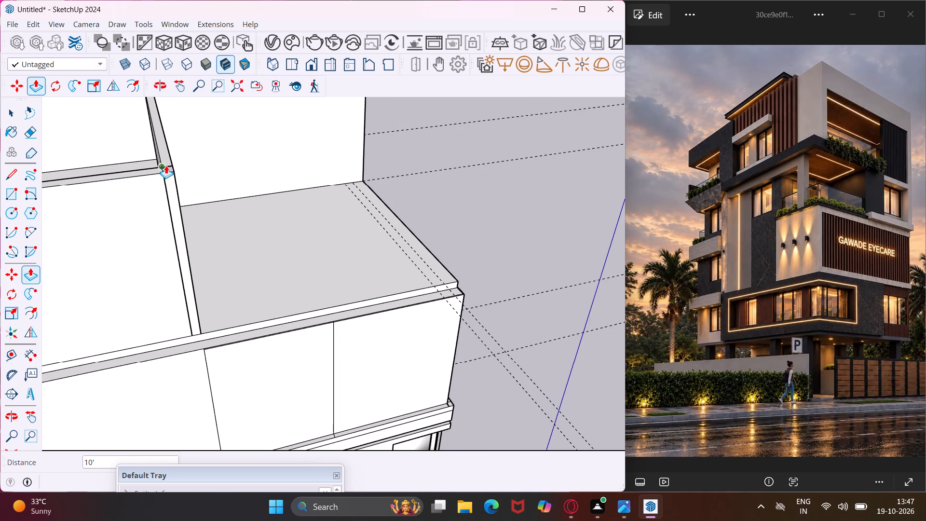
click(159, 172)
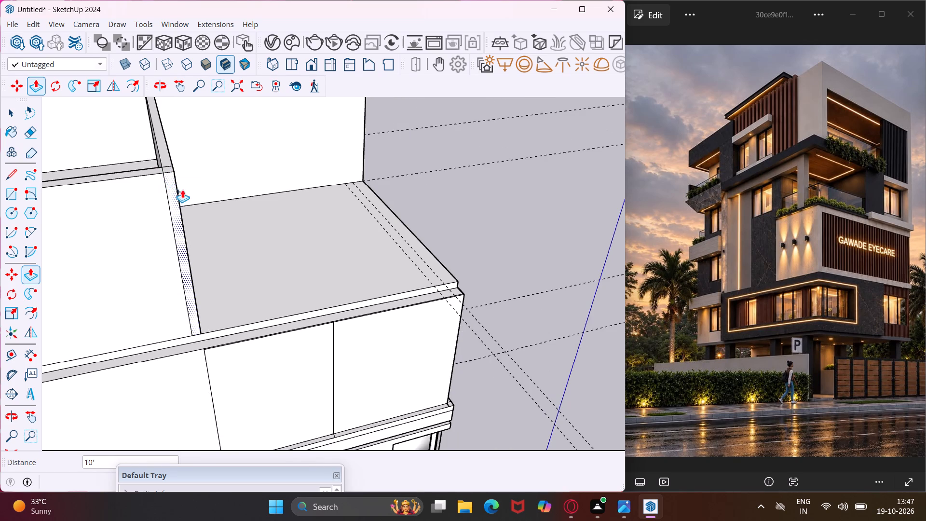
key(Escape)
key(space)
scroll(279, 252, down, 5)
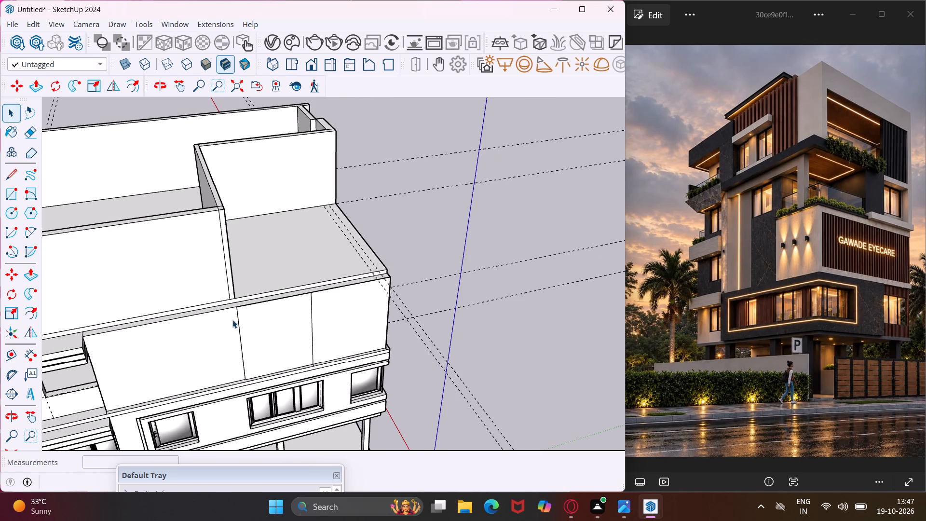
Raise the long ledge above the blank side wall panels 6" to the top of the roof slab.
middle_drag(217, 321, 252, 268)
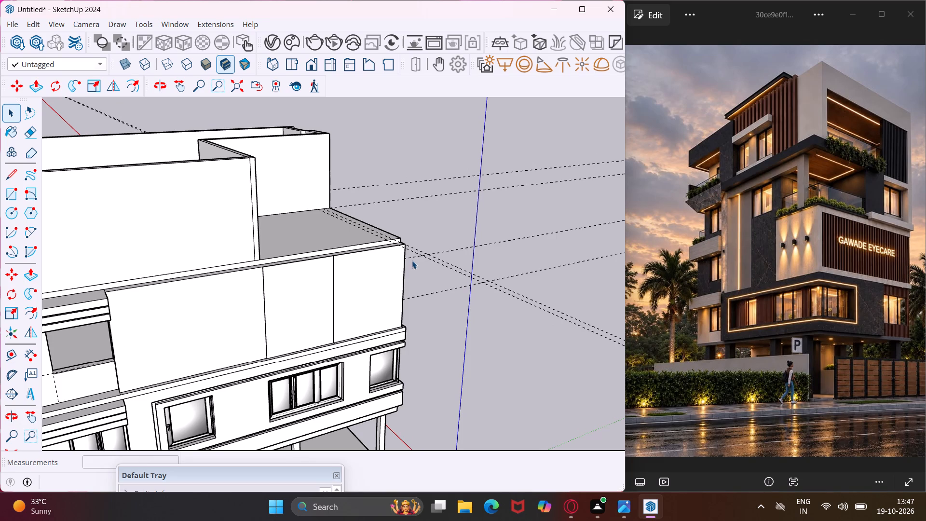
middle_drag(438, 266, 395, 318)
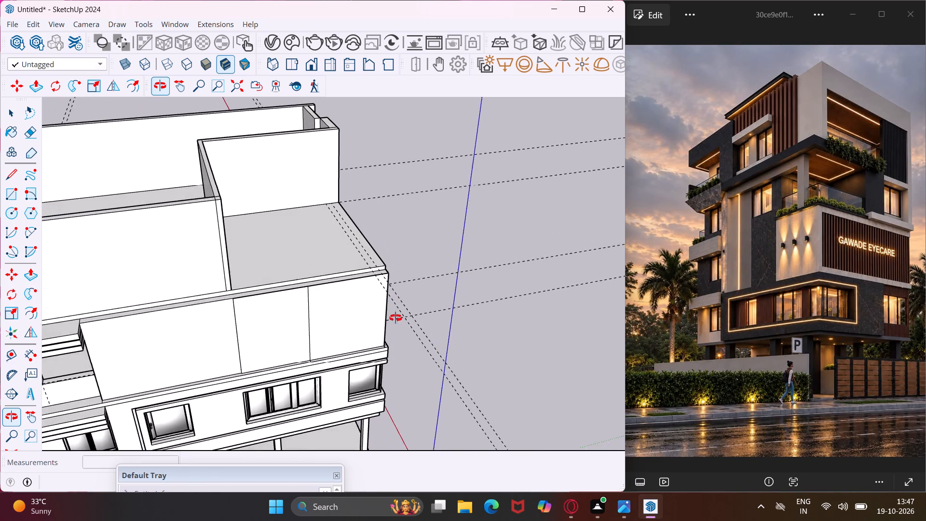
middle_drag(395, 318, 401, 334)
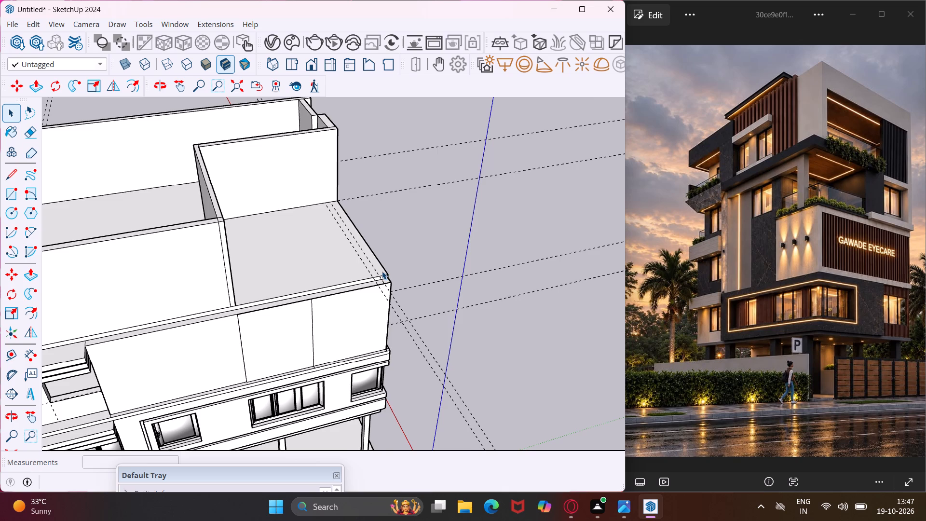
scroll(382, 271, up, 4)
middle_drag(382, 271, 372, 319)
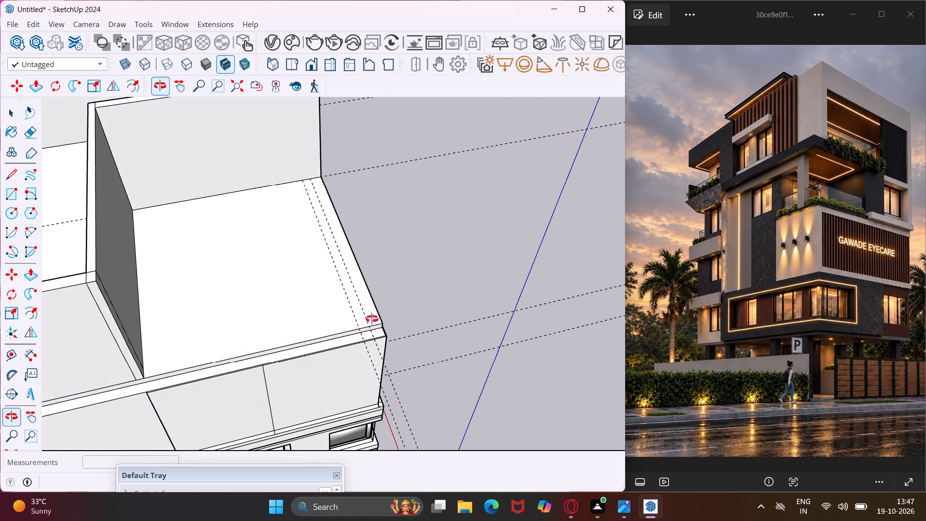
middle_drag(372, 319, 440, 260)
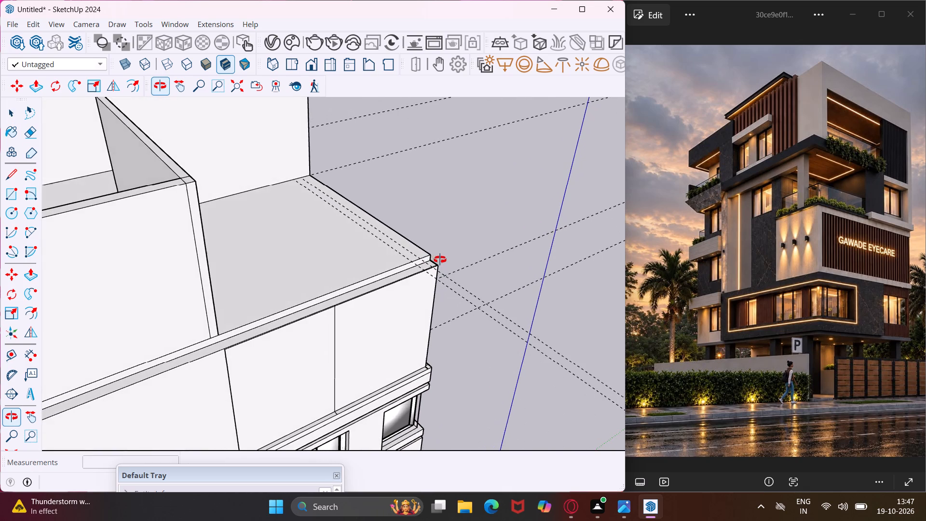
middle_drag(440, 260, 466, 253)
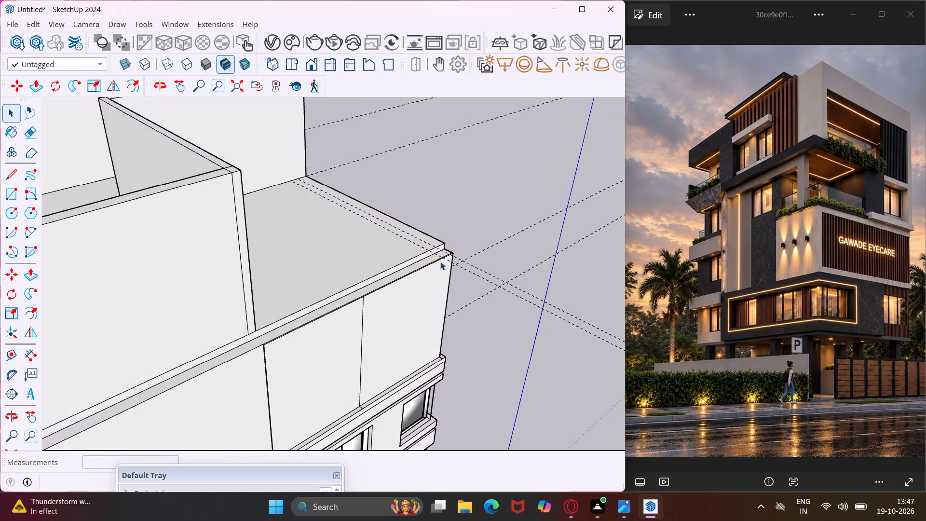
scroll(280, 325, up, 4)
middle_drag(277, 327, 289, 332)
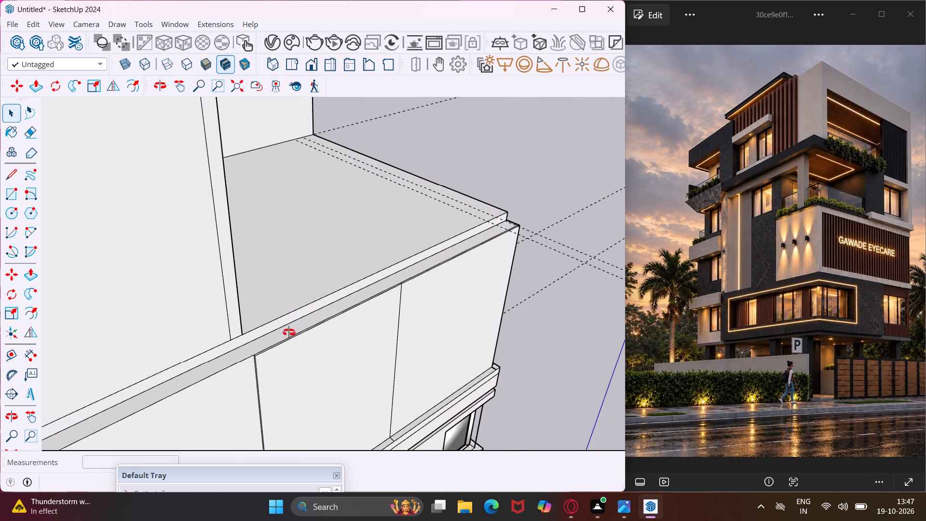
middle_drag(289, 332, 348, 339)
click(387, 360)
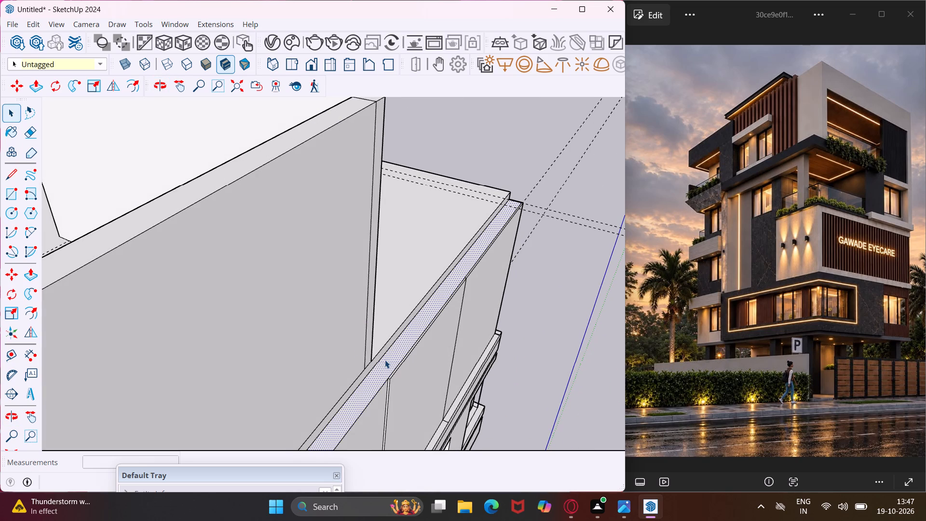
key(p)
click(385, 360)
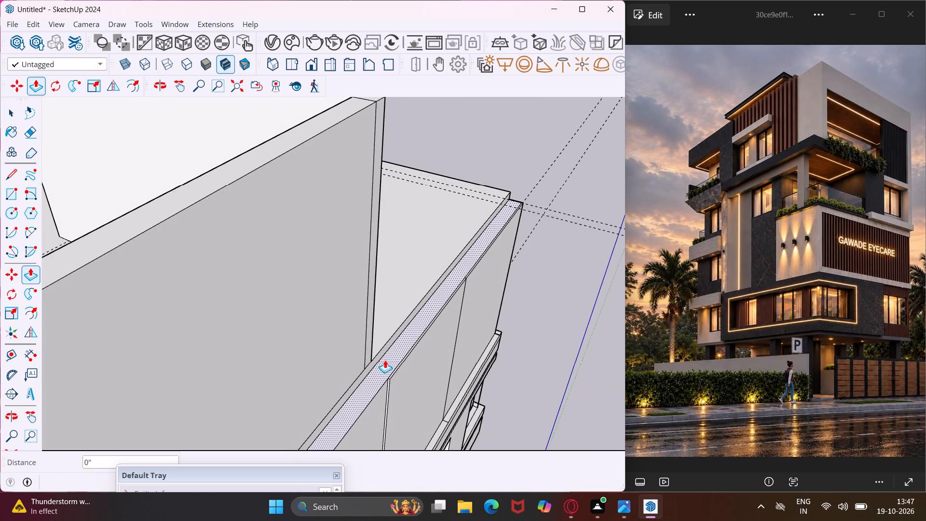
middle_drag(383, 332, 285, 410)
scroll(285, 410, up, 1)
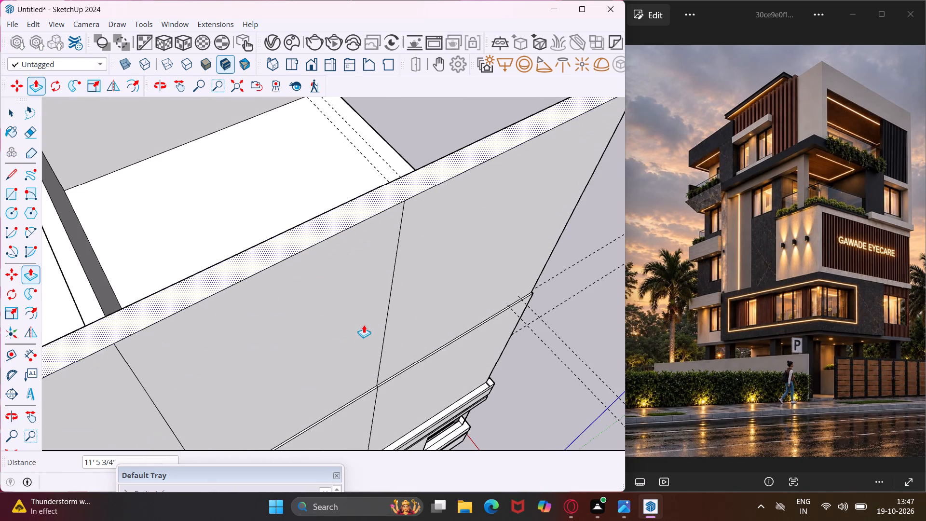
middle_drag(366, 326, 478, 419)
click(407, 311)
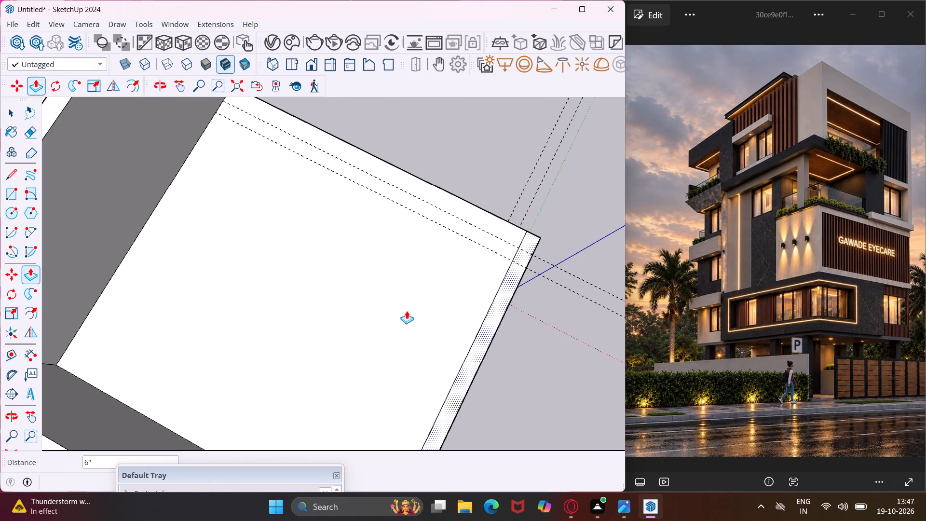
middle_drag(477, 314, 381, 180)
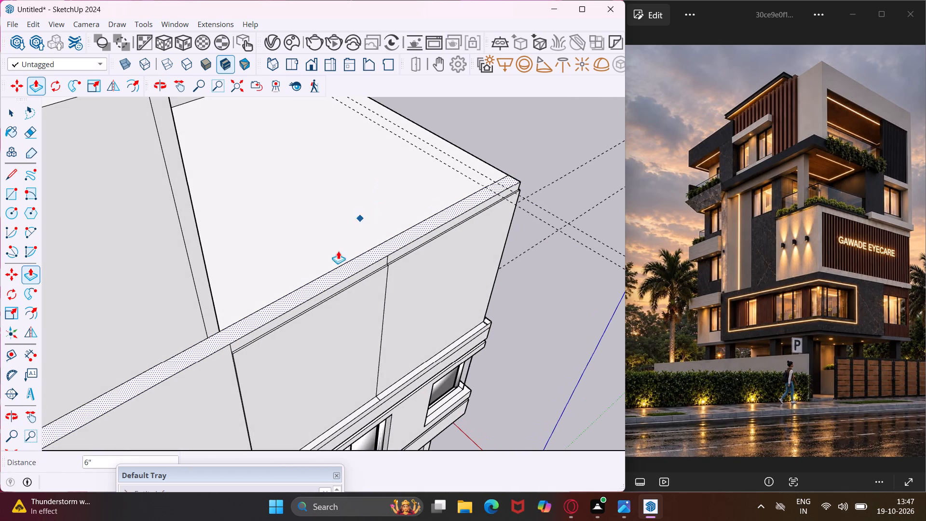
key(Escape)
Raise the thin top strips of the two blank side wall panels 6" to the top of the ledge.
scroll(275, 317, up, 6)
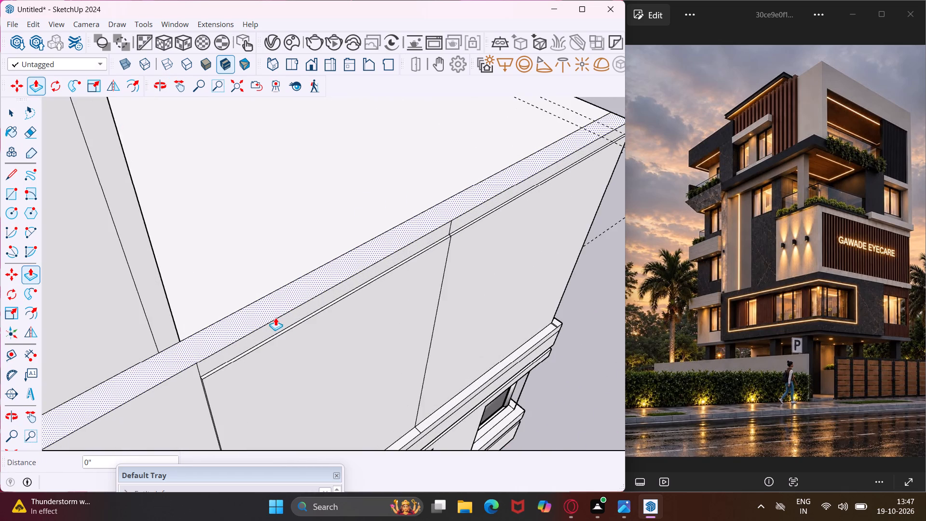
scroll(275, 317, up, 7)
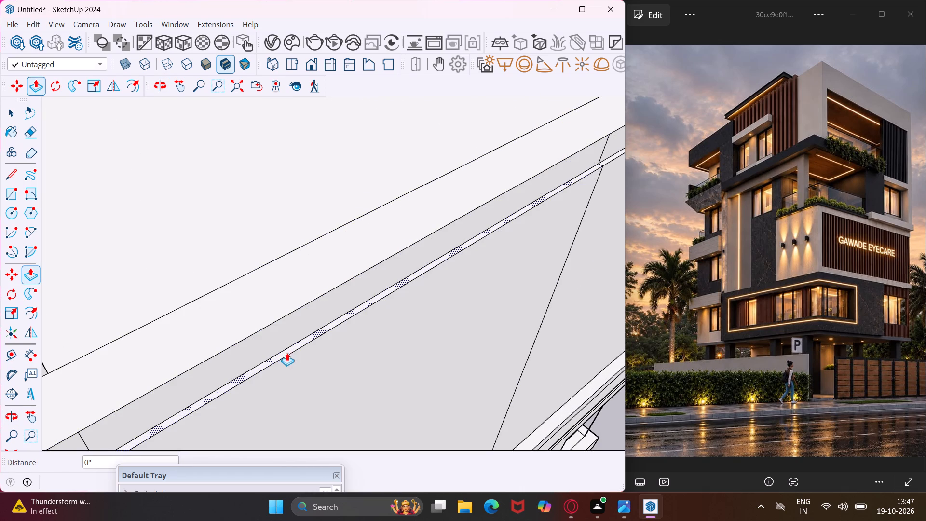
click(286, 351)
click(245, 326)
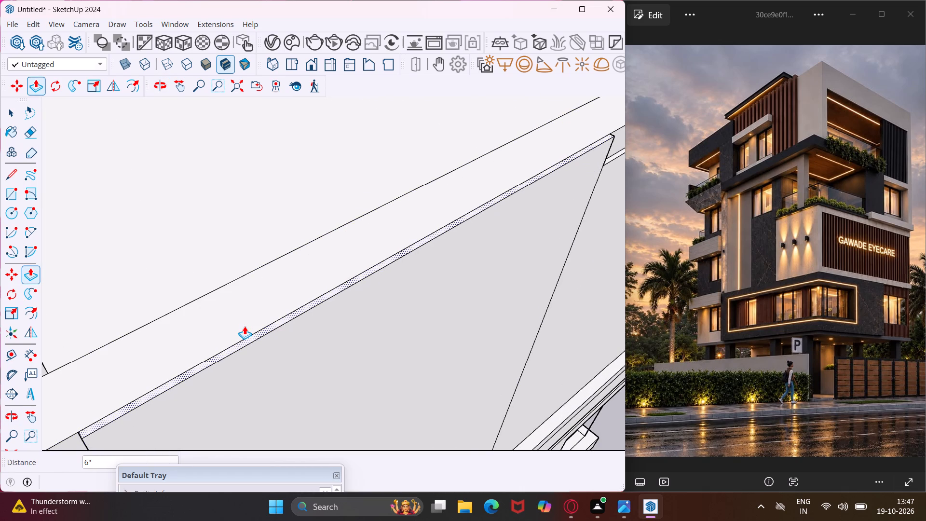
scroll(242, 326, down, 3)
scroll(557, 175, up, 4)
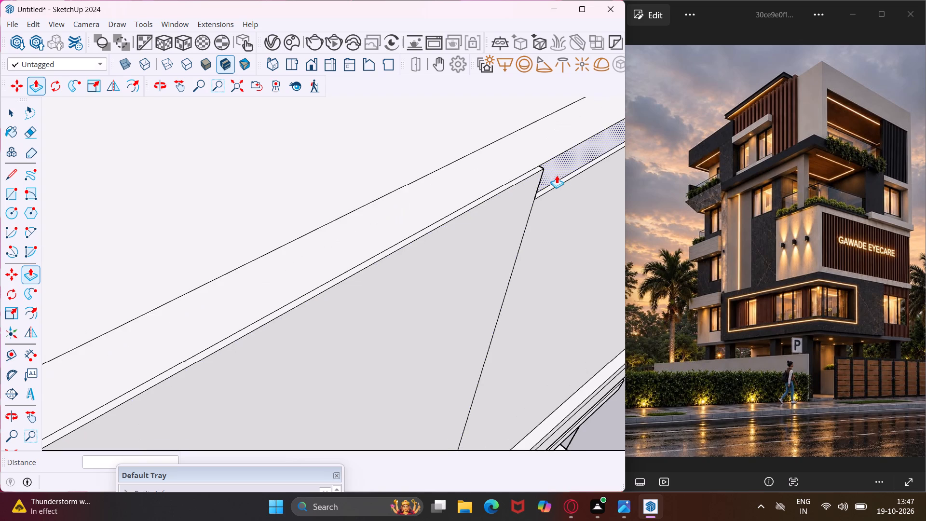
scroll(557, 175, up, 2)
click(556, 187)
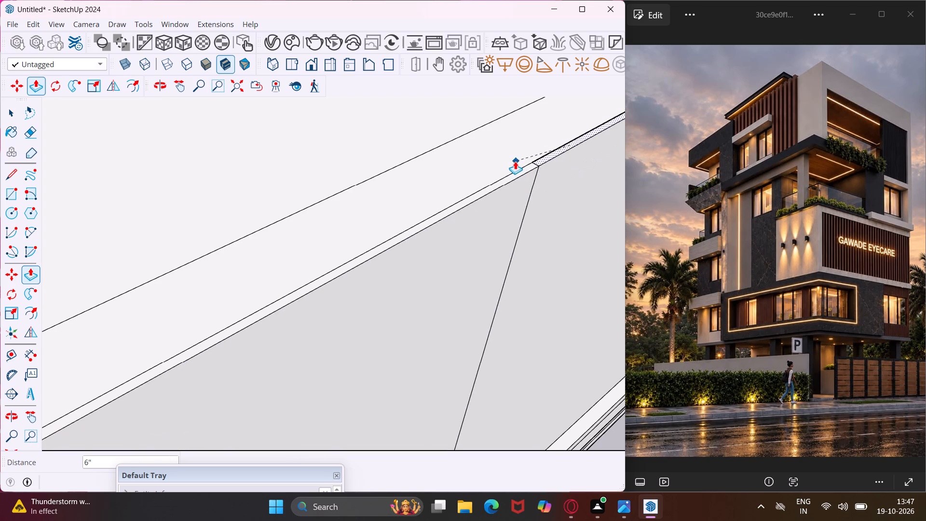
click(515, 161)
Raise the thin top strip of the wall above the vertical slats 6" to the top of the roof slab.
scroll(440, 172, down, 5)
scroll(397, 196, down, 6)
middle_drag(548, 149, 254, 228)
middle_drag(346, 312, 314, 224)
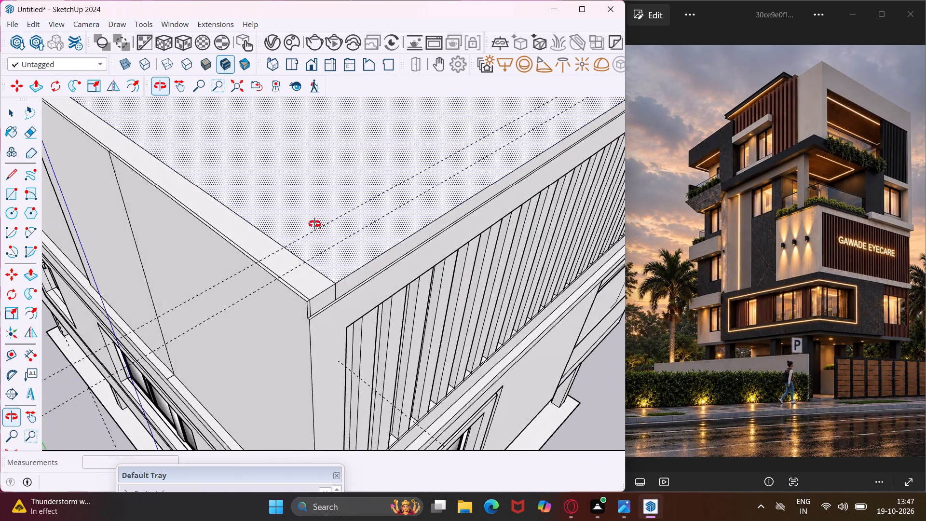
middle_drag(314, 224, 316, 215)
scroll(328, 286, up, 8)
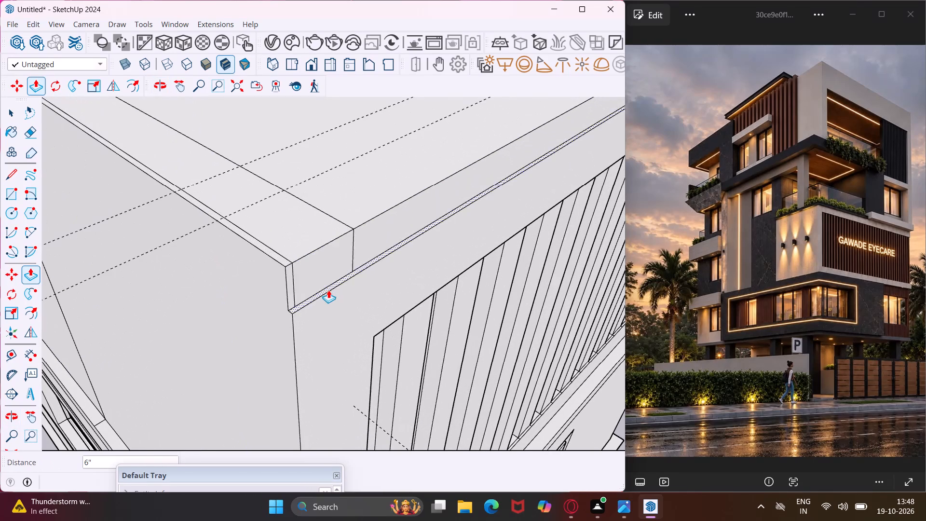
click(317, 293)
key(Escape)
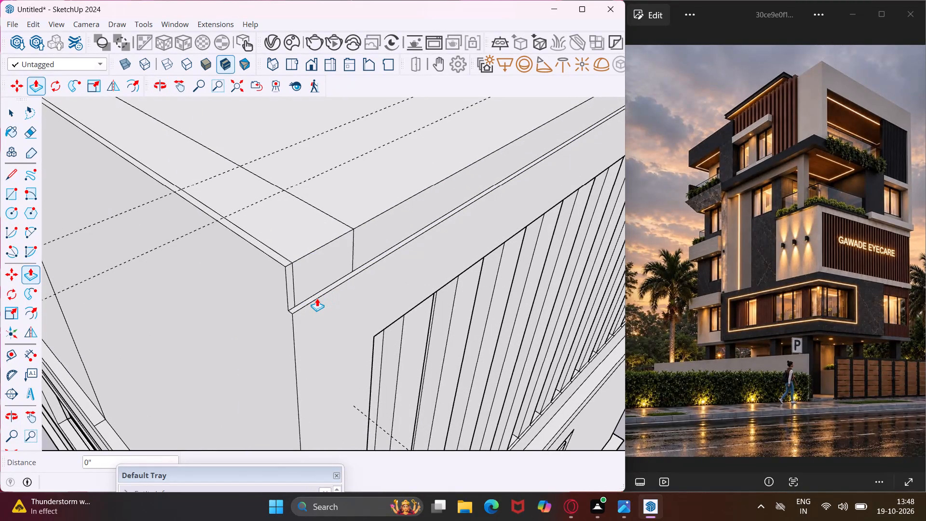
click(304, 303)
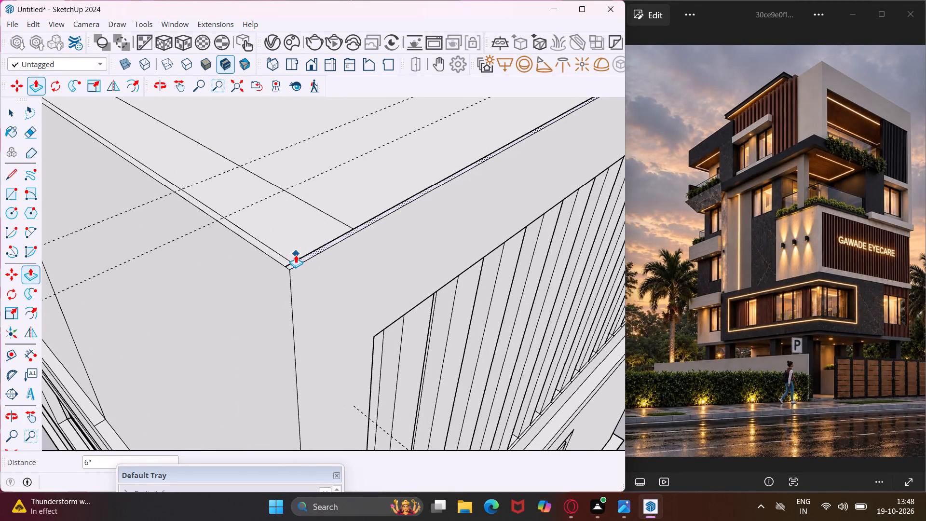
click(296, 255)
middle_drag(296, 254, 474, 252)
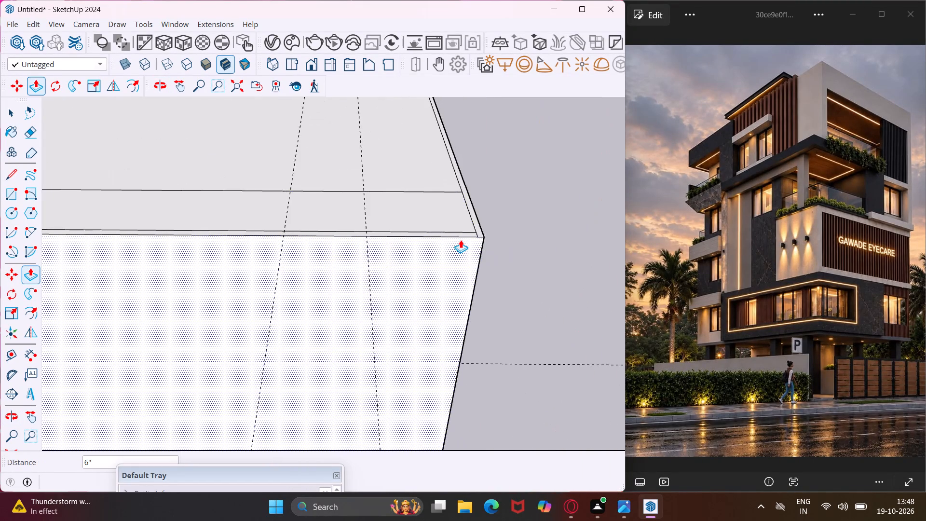
Draw a vertical 10' line on the upper side wall, from the end corner of the lower blank wall to the wall's top edge.
scroll(461, 240, down, 15)
scroll(462, 236, down, 9)
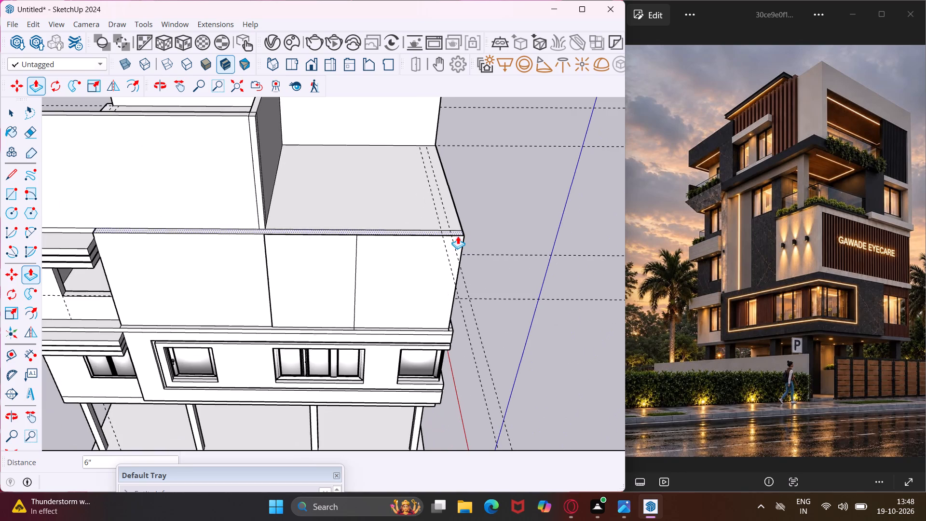
key(Escape)
key(space)
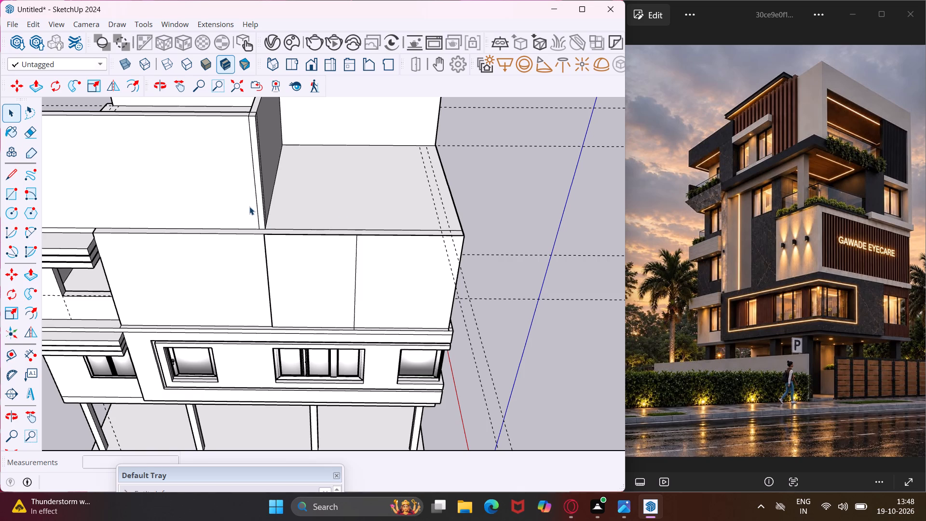
middle_drag(249, 206, 487, 194)
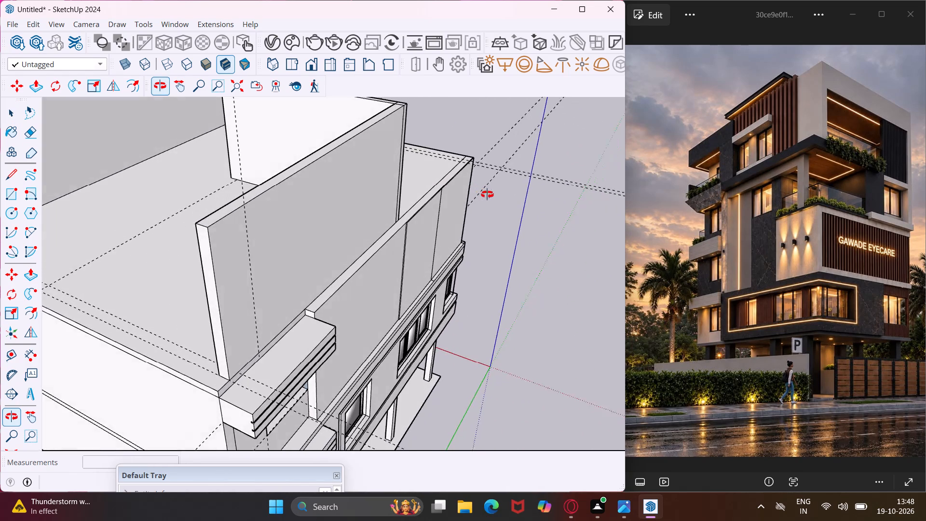
middle_drag(487, 194, 494, 194)
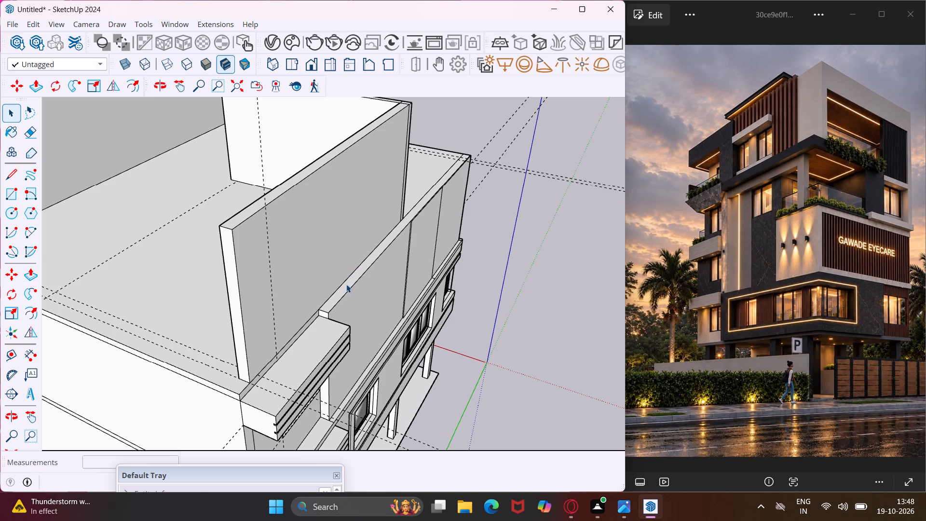
middle_drag(345, 285, 163, 301)
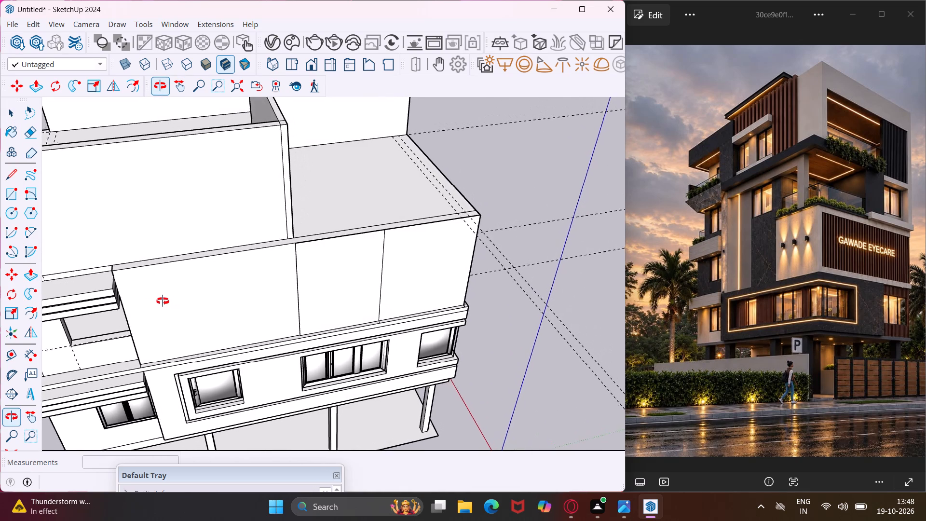
middle_drag(163, 301, 149, 298)
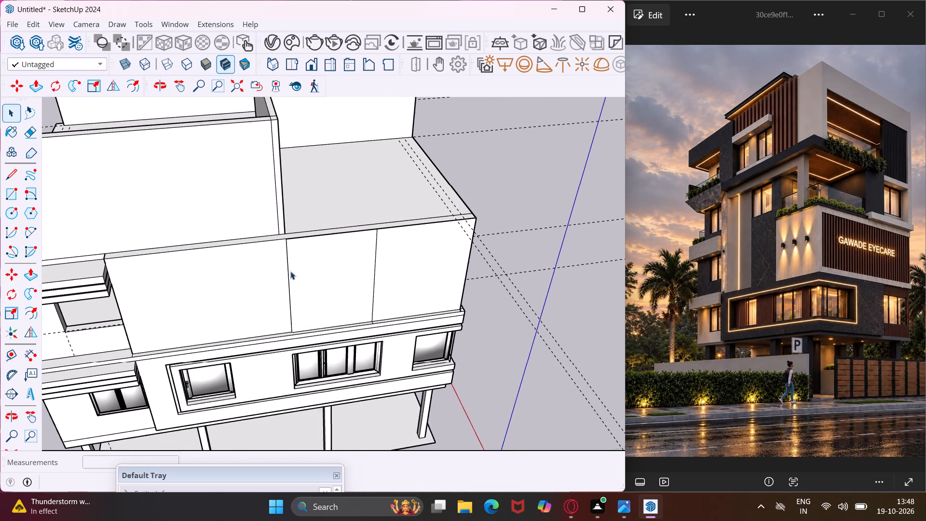
click(3, 176)
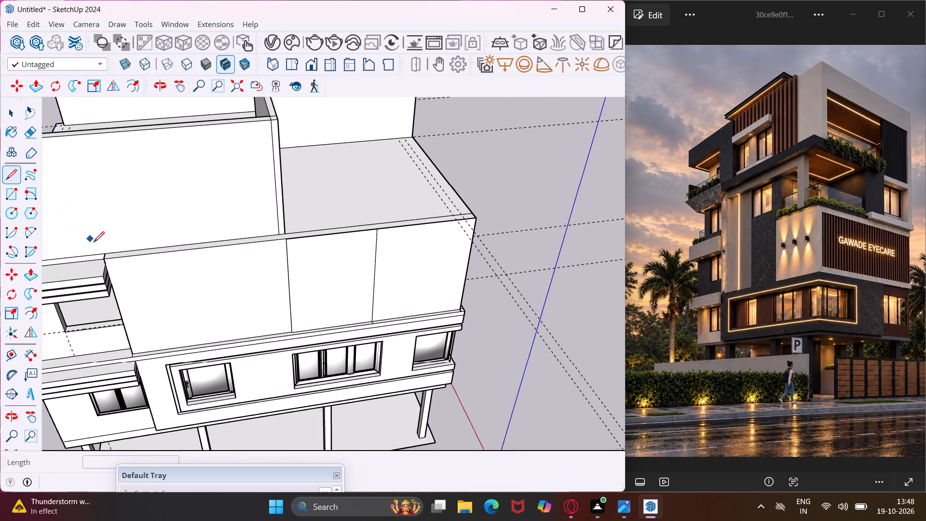
click(104, 253)
click(68, 136)
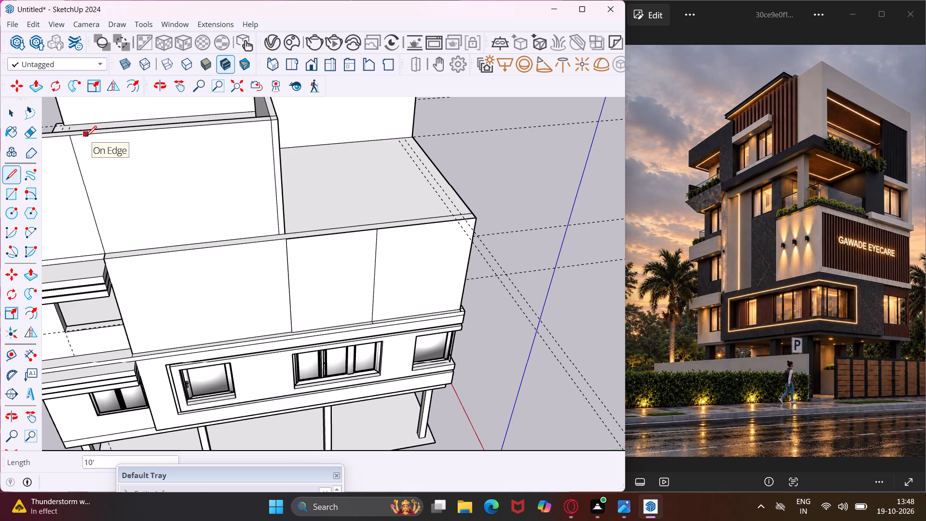
key(Escape)
key(space)
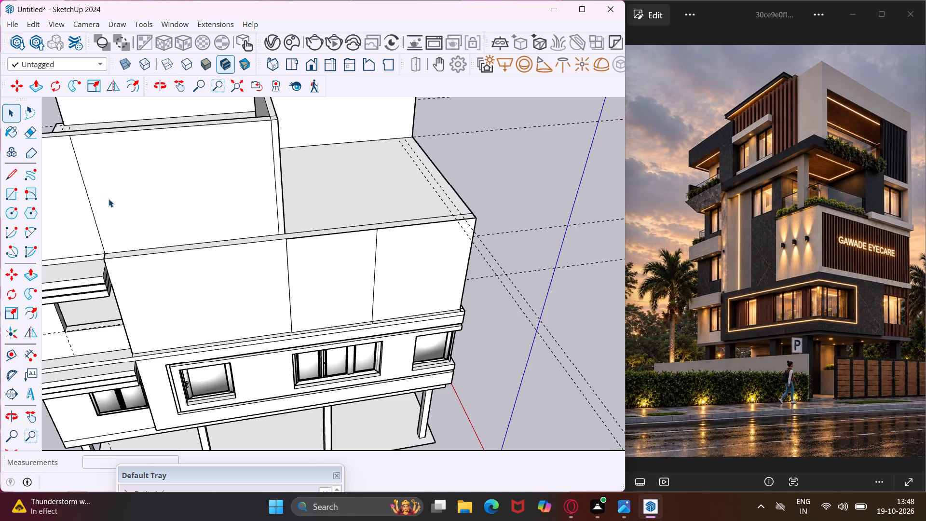
Push the widest blank side wall panel below the upper wall slightly inward with Push/Pull.
click(180, 338)
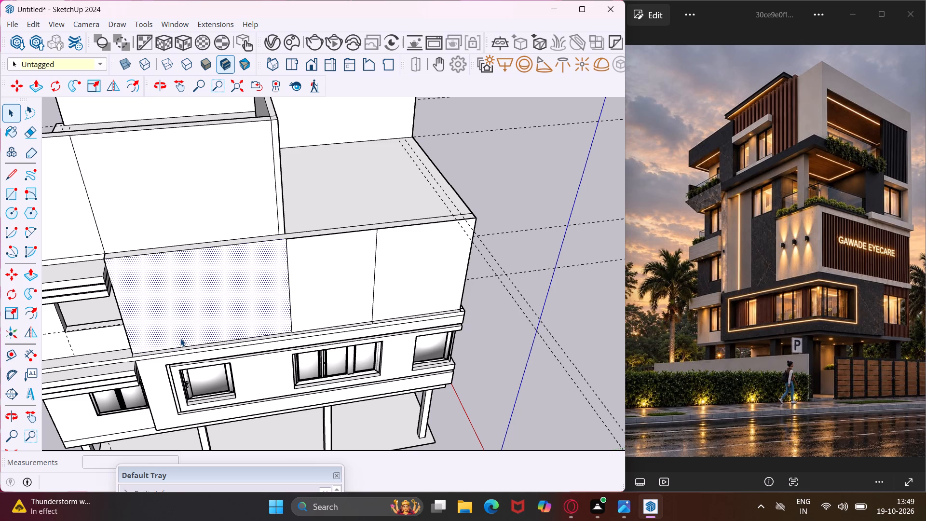
key(p)
click(180, 338)
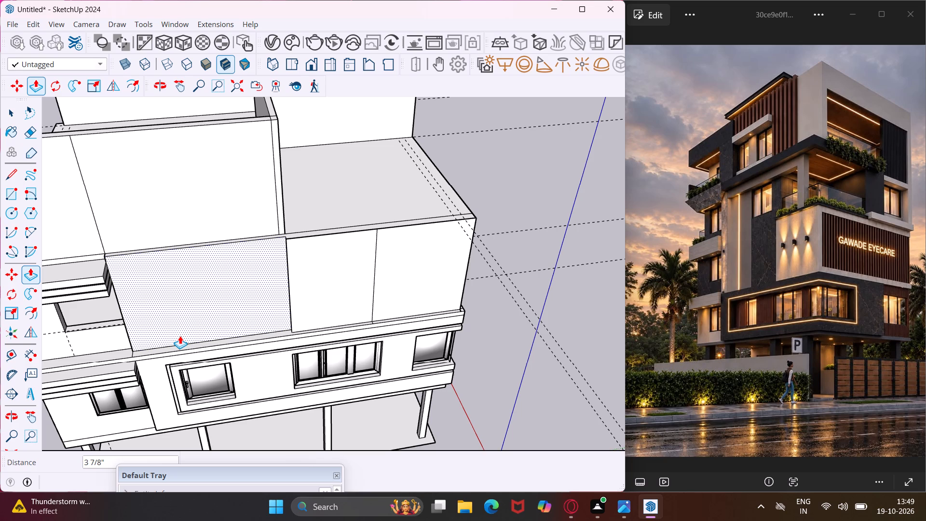
click(180, 336)
key(Escape)
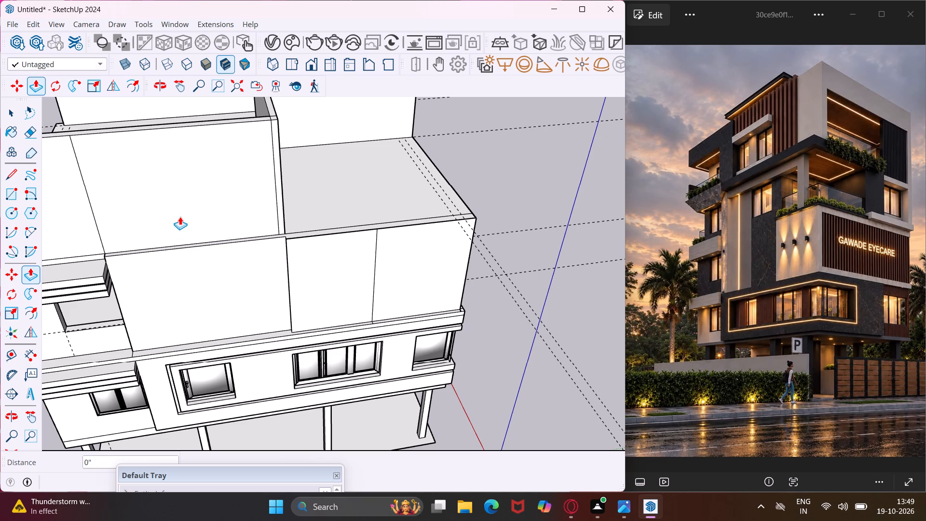
Pull the upper side wall section beside the dividing line out about 5 1/8", flush with the blank panel below.
click(178, 210)
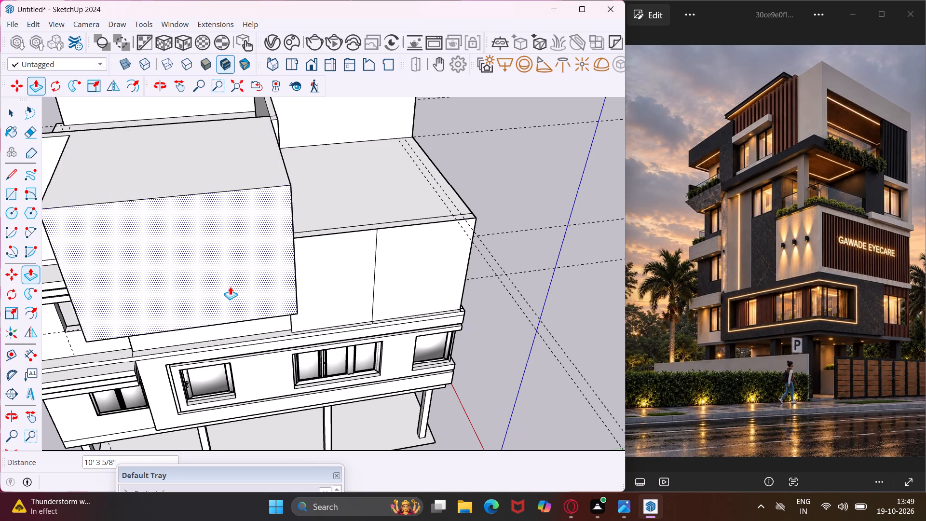
middle_drag(228, 282, 409, 101)
click(302, 167)
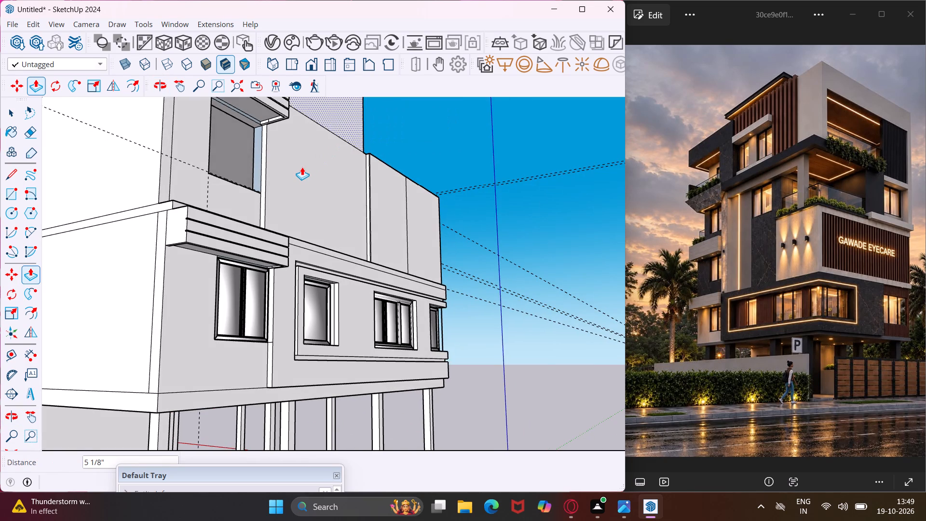
middle_drag(327, 162, 210, 325)
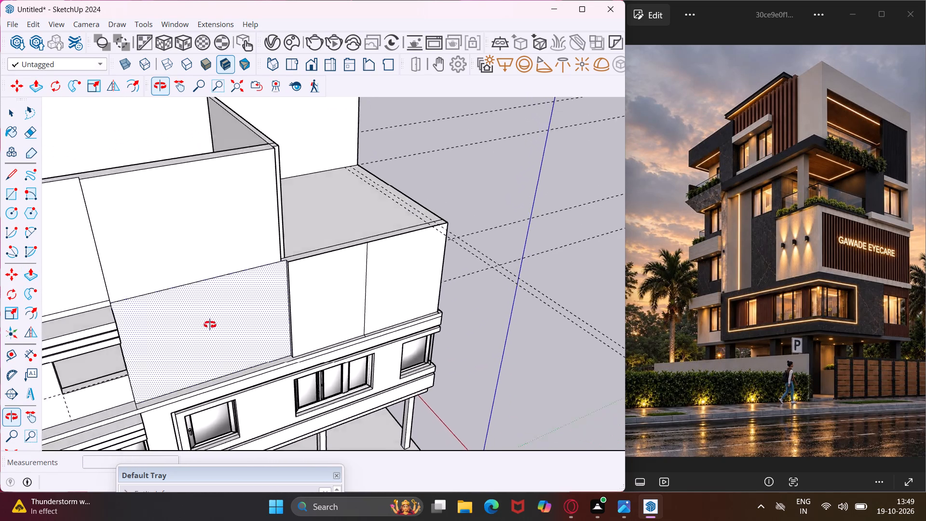
middle_drag(210, 325, 212, 327)
key(Escape)
key(space)
Pull the narrow strip at the end of the cross wall out flush with the upper side wall face.
middle_drag(279, 242, 153, 282)
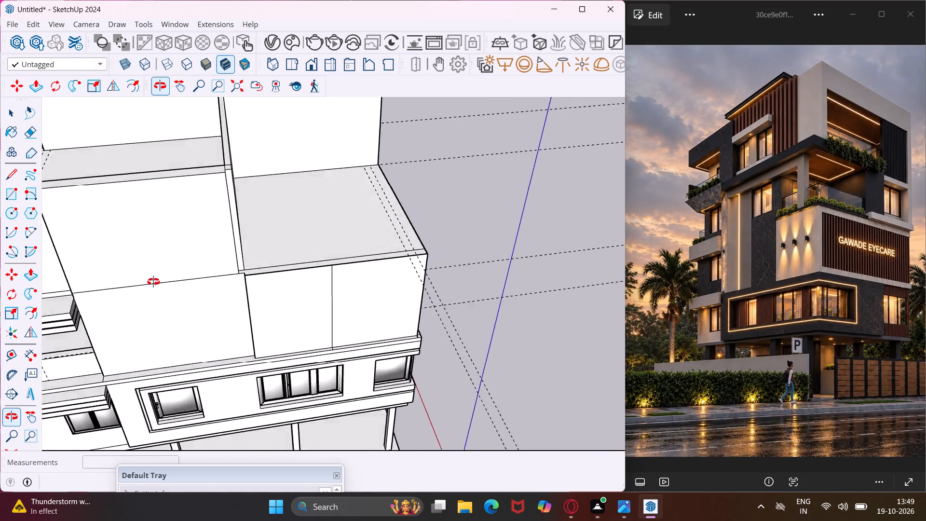
middle_drag(153, 282, 141, 285)
scroll(214, 213, up, 9)
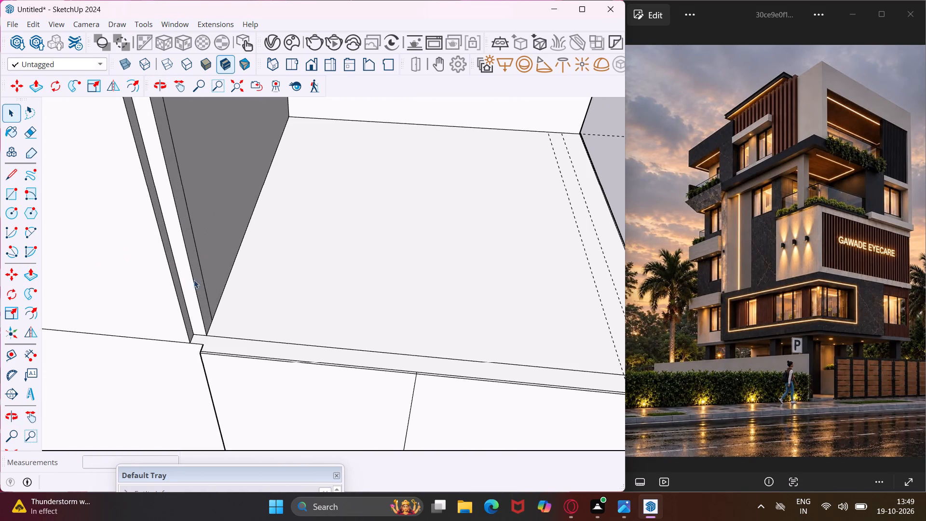
click(188, 294)
key(p)
click(189, 294)
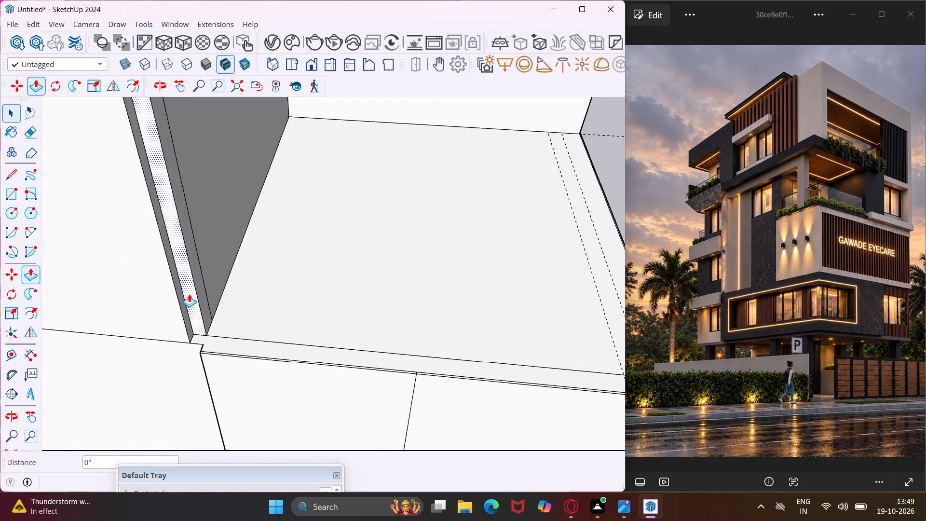
click(167, 296)
key(Escape)
key(space)
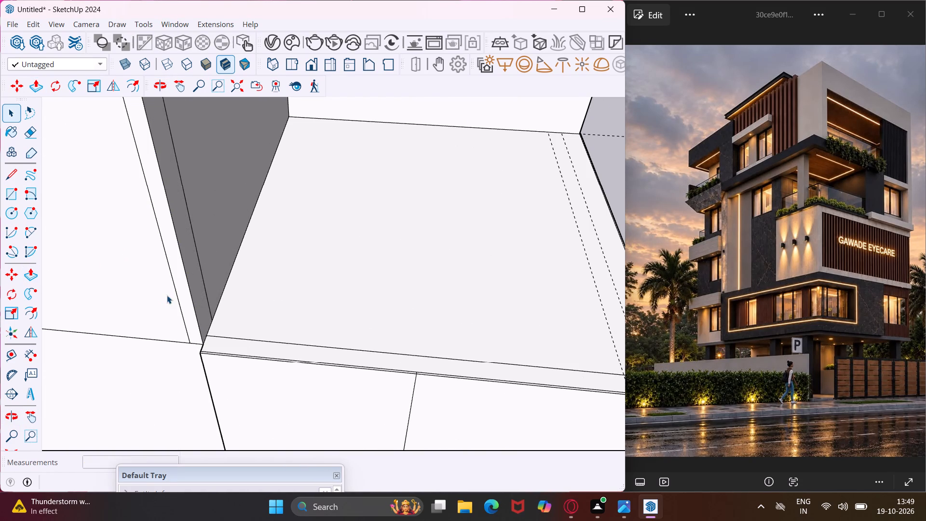
Erase the leftover vertical edge on the terrace-facing side of the cross wall.
scroll(205, 258, down, 6)
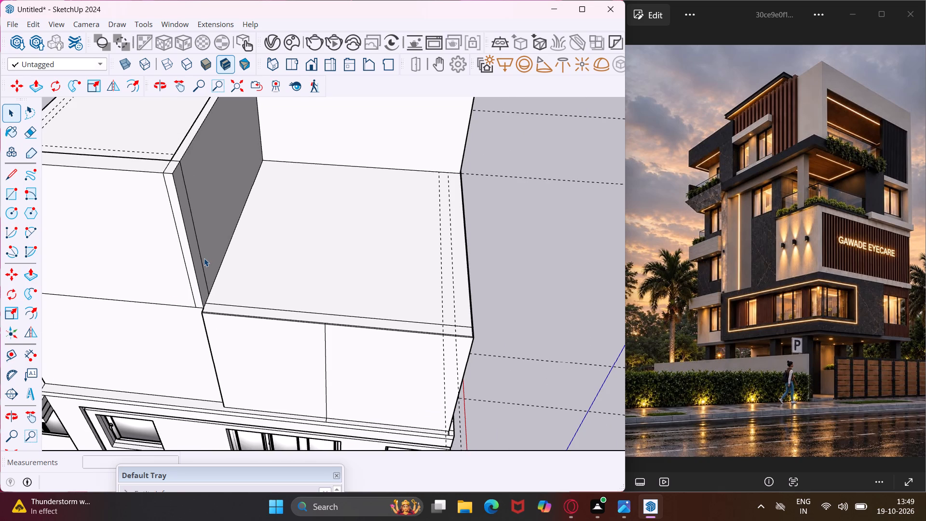
key(e)
click(201, 253)
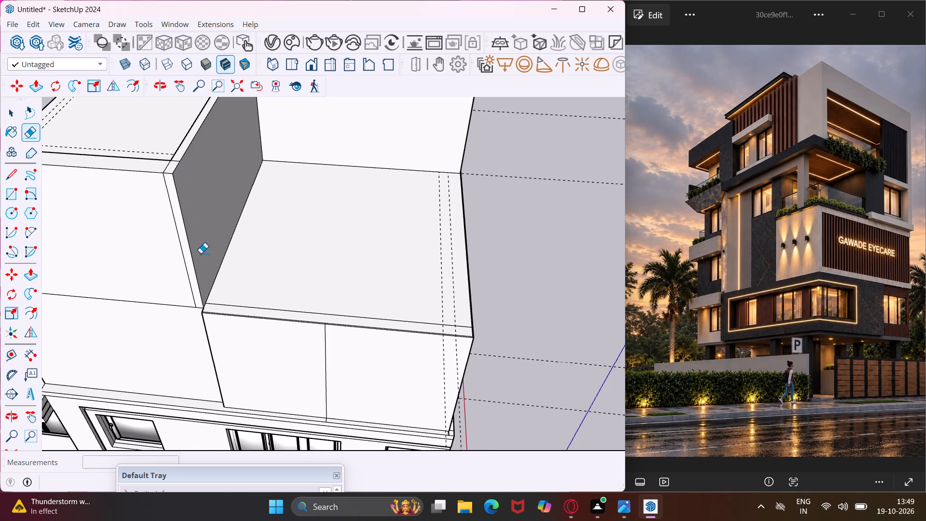
key(Escape)
key(space)
Draw a window rectangle of about 3' 11" by 4' 9 1/2" on the upper side wall, near the cross wall corner.
middle_drag(201, 253, 303, 220)
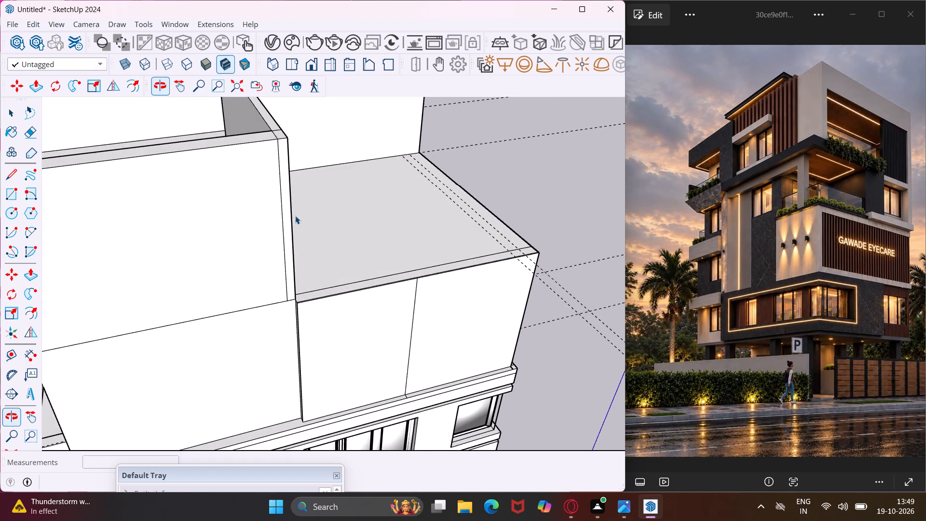
scroll(291, 211, down, 5)
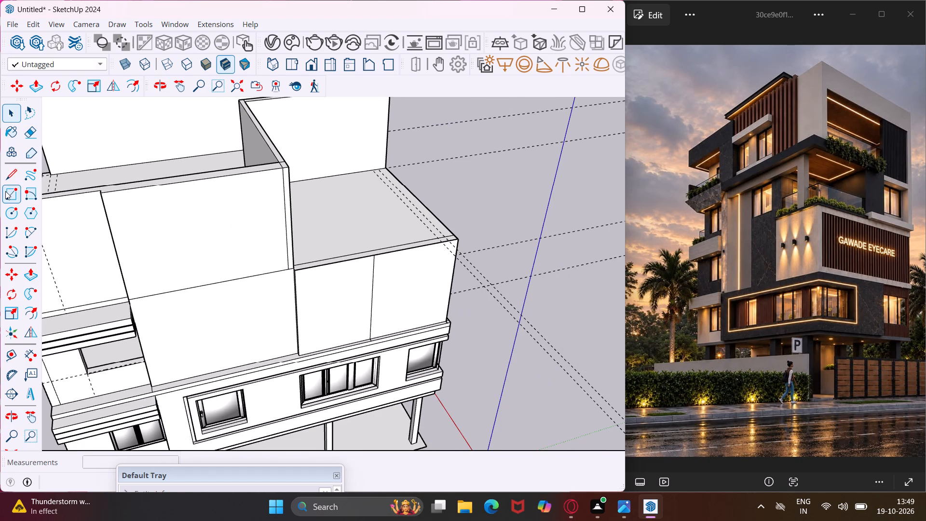
click(5, 191)
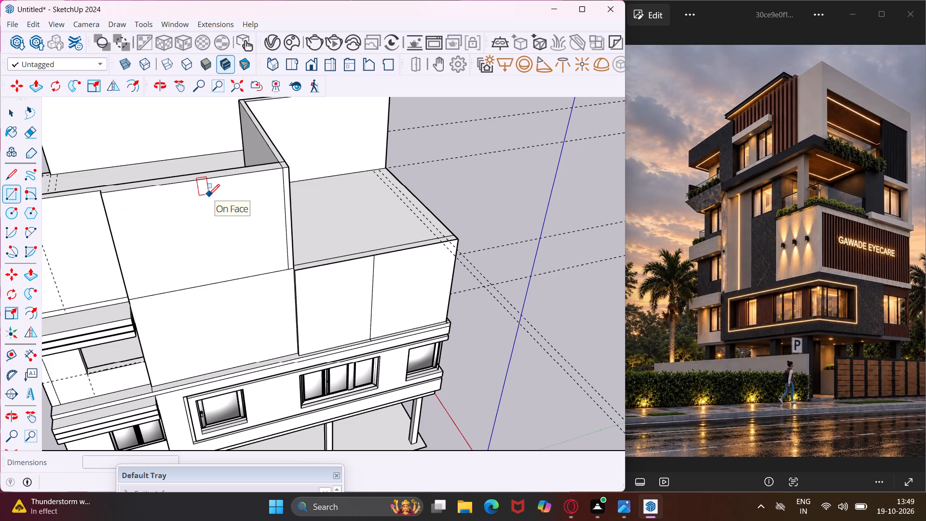
middle_drag(209, 195, 164, 169)
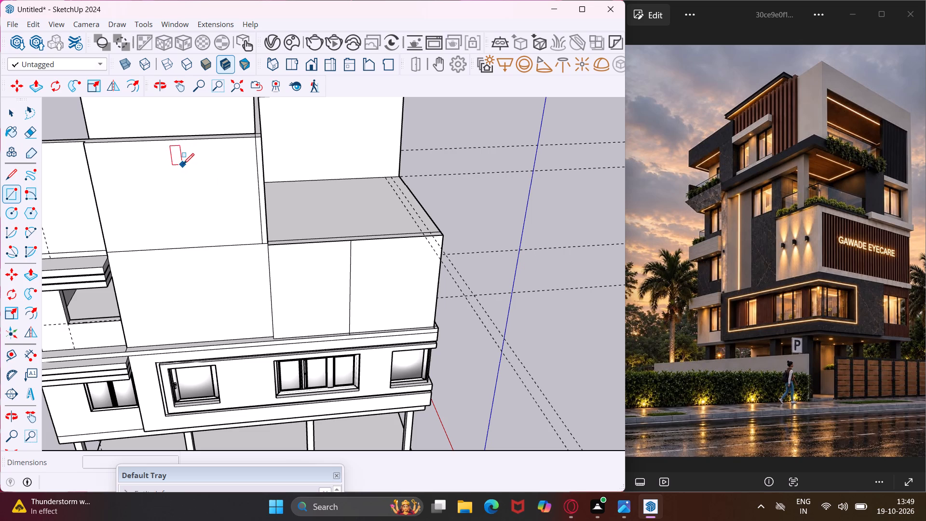
click(187, 164)
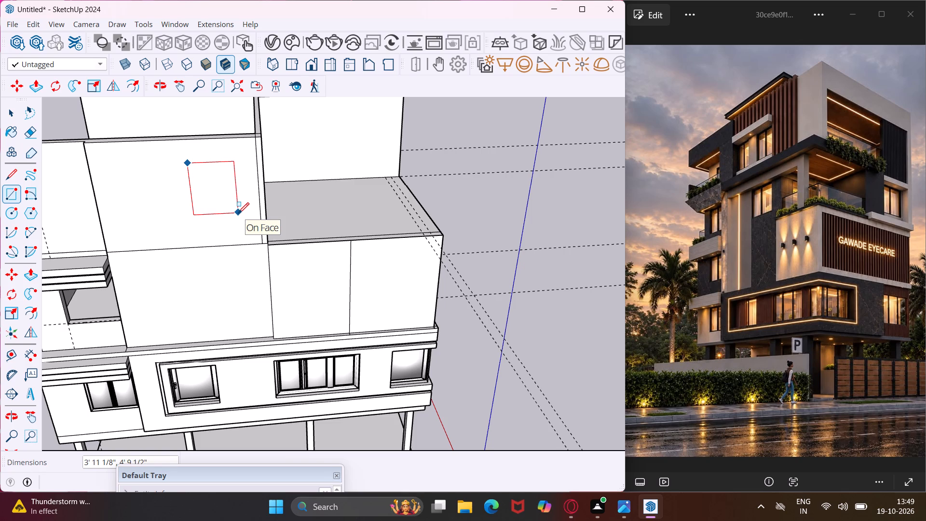
click(238, 213)
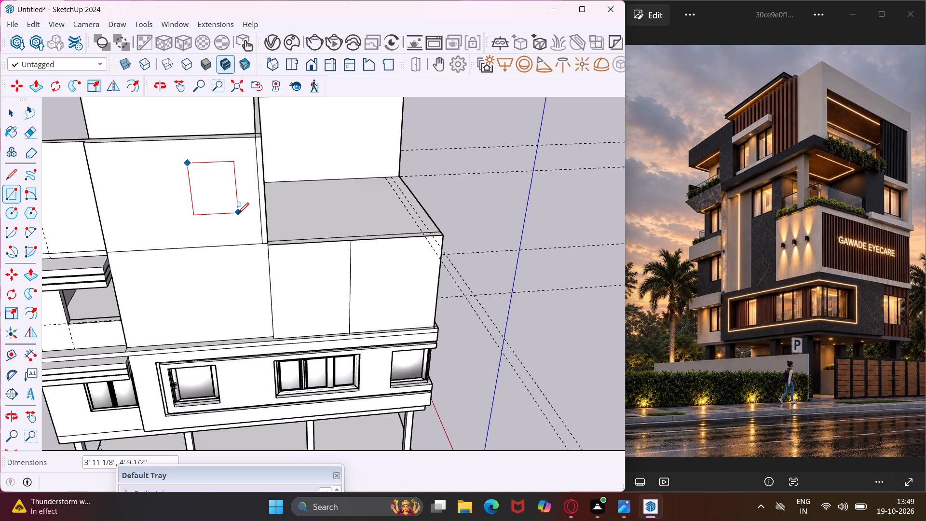
key(Escape)
key(space)
Push the window rectangle about 1' 2" inward to the wall's inner face to cut the opening.
click(215, 188)
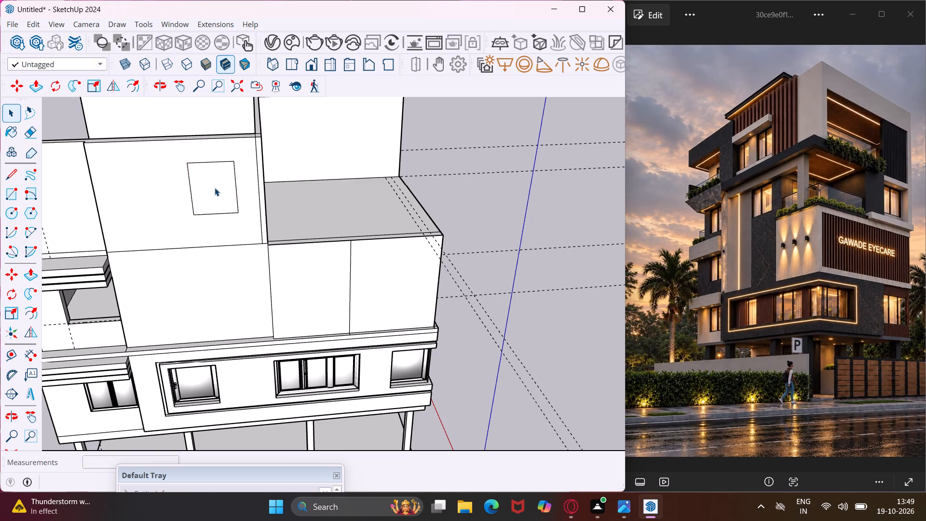
middle_drag(214, 188, 256, 280)
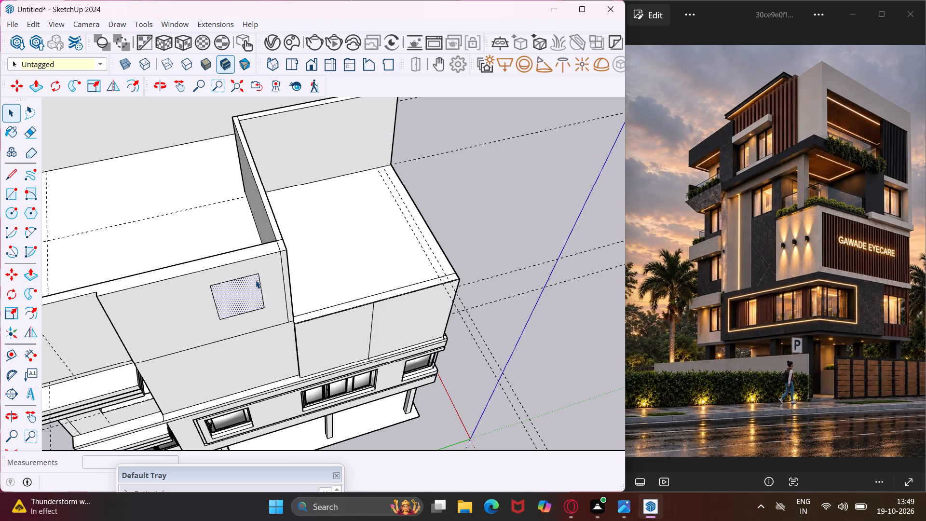
key(p)
click(256, 280)
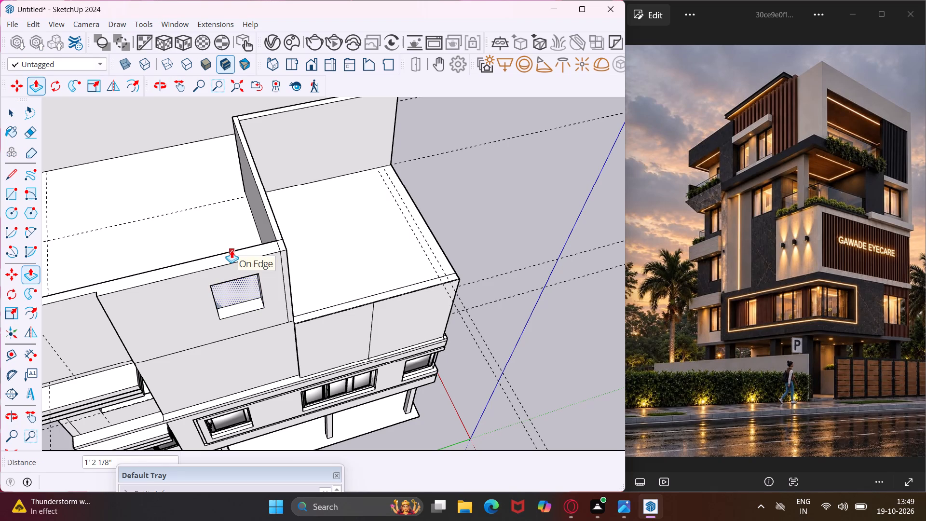
click(231, 250)
key(Escape)
key(space)
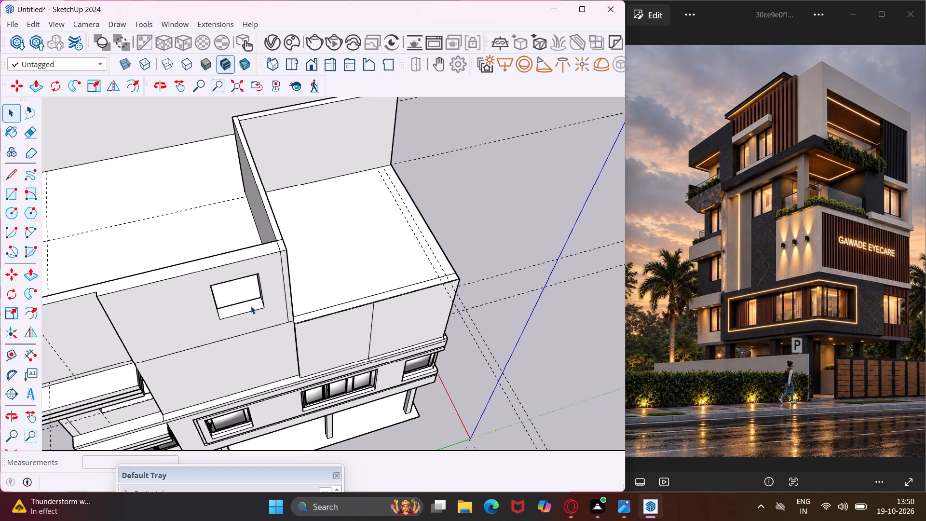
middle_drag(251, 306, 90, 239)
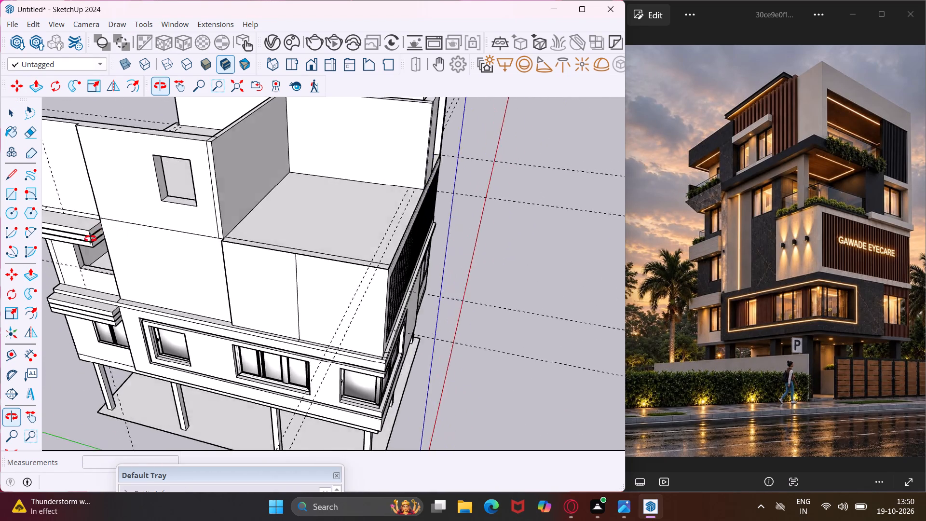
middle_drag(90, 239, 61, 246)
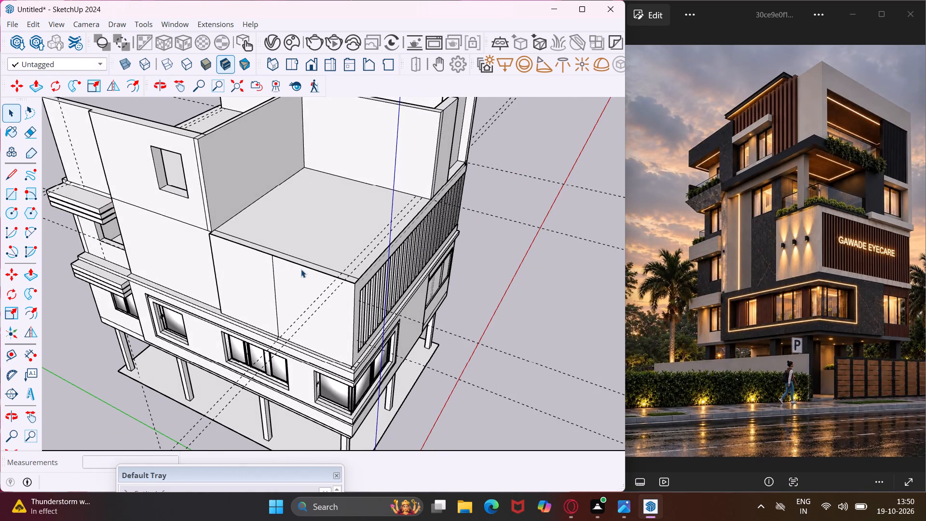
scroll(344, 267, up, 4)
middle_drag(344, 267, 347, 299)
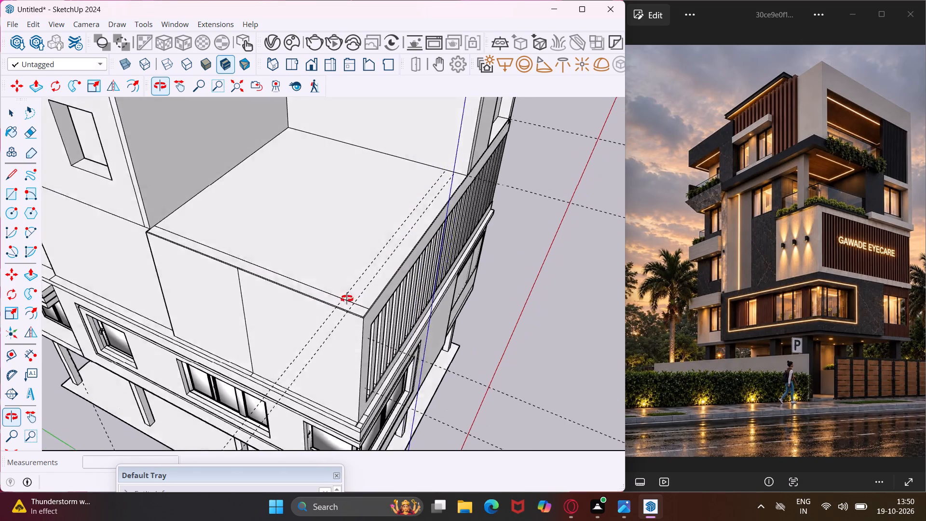
Draw a square of about 9 15/16" on the terrace's edge strip, starting from the guide intersection near the slatted front corner.
middle_drag(347, 299, 347, 313)
scroll(348, 327, up, 3)
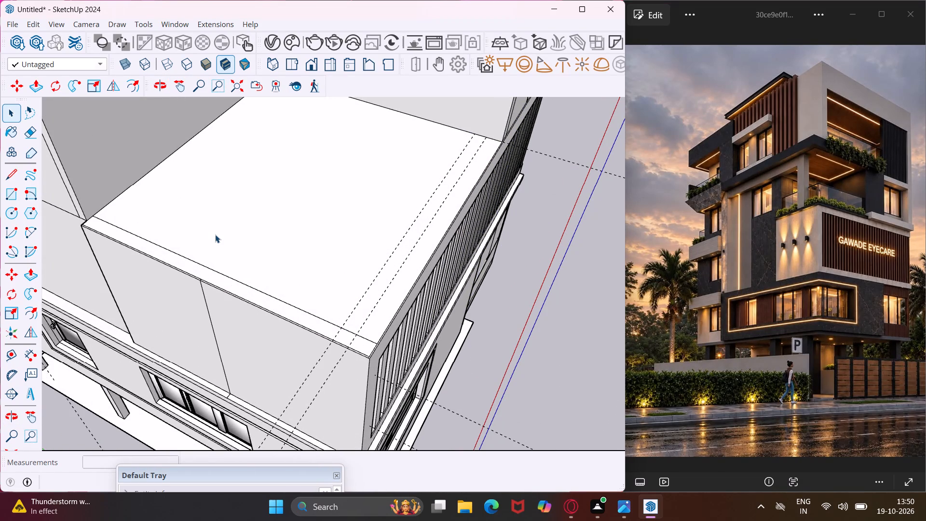
click(4, 201)
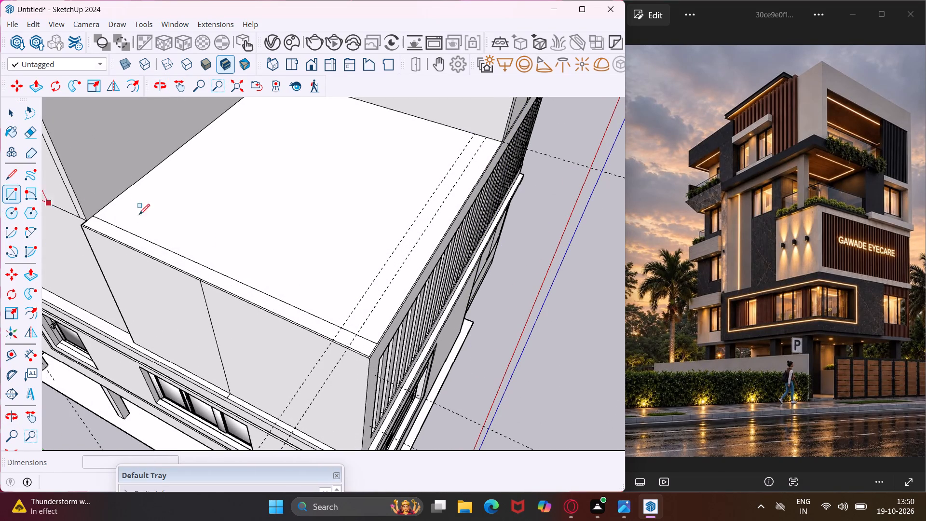
scroll(326, 336, up, 7)
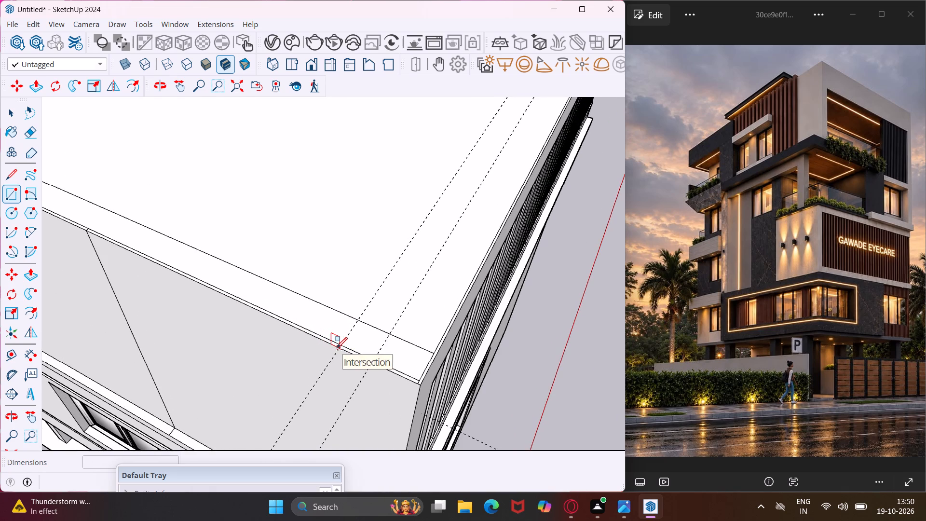
click(338, 348)
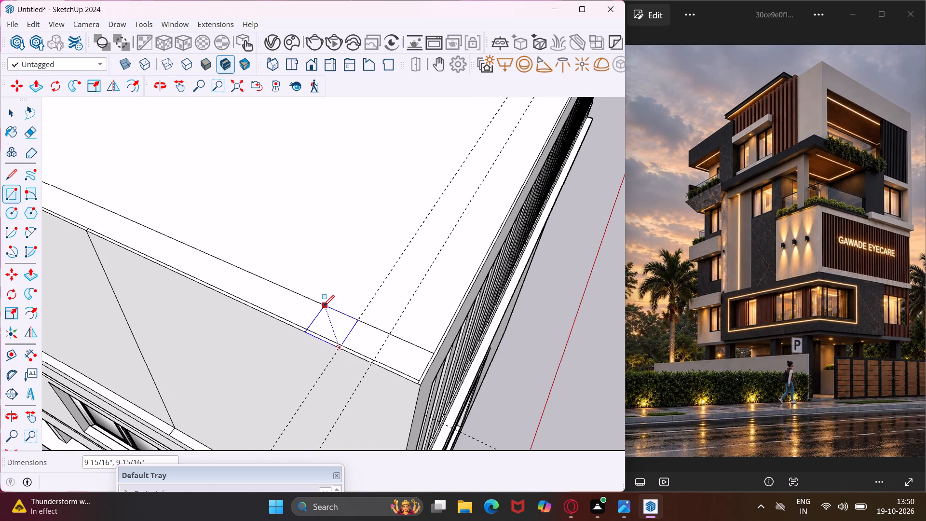
click(324, 306)
key(Escape)
key(space)
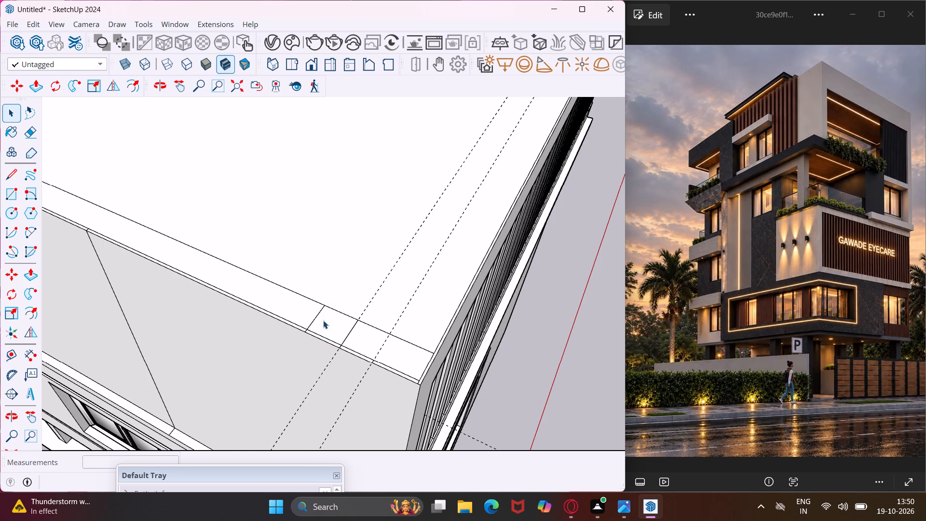
Copy the two-pane window under the lower ledge up about 10' 5 3/16" into the empty opening on the storey above.
scroll(323, 320, down, 14)
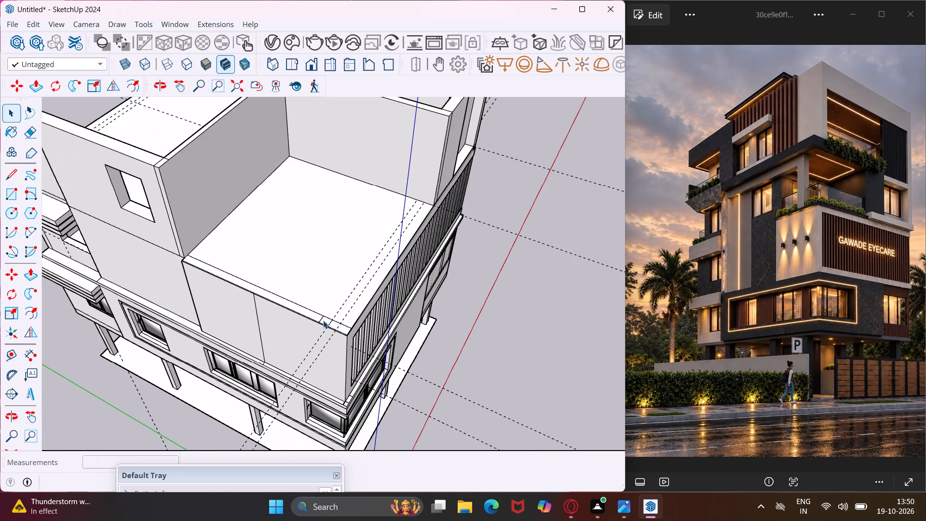
middle_drag(173, 266, 178, 266)
middle_drag(178, 266, 416, 162)
scroll(414, 158, down, 2)
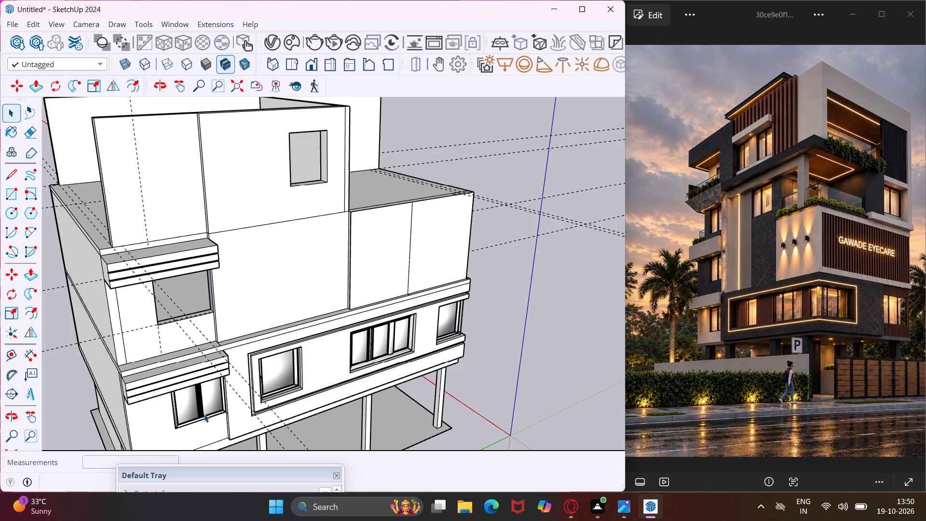
click(204, 414)
middle_drag(203, 415, 198, 375)
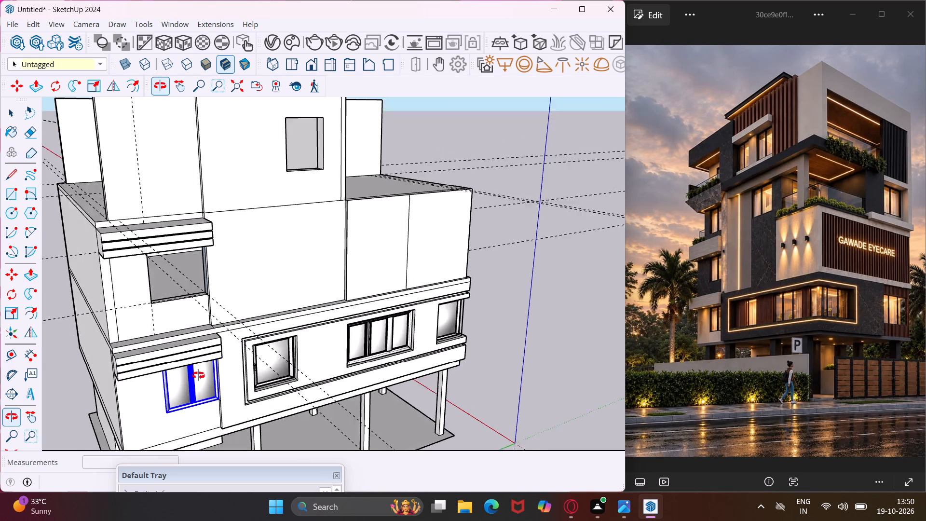
middle_drag(198, 375, 202, 352)
key(m)
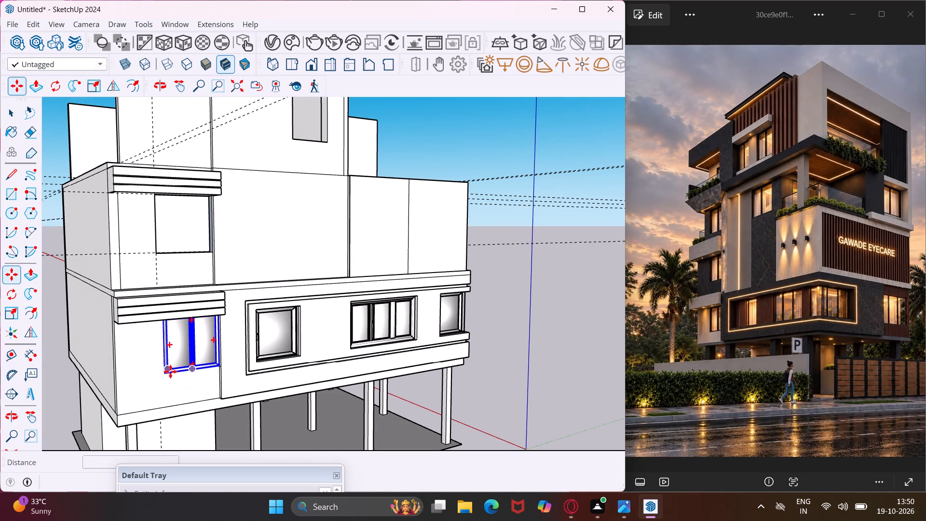
click(164, 373)
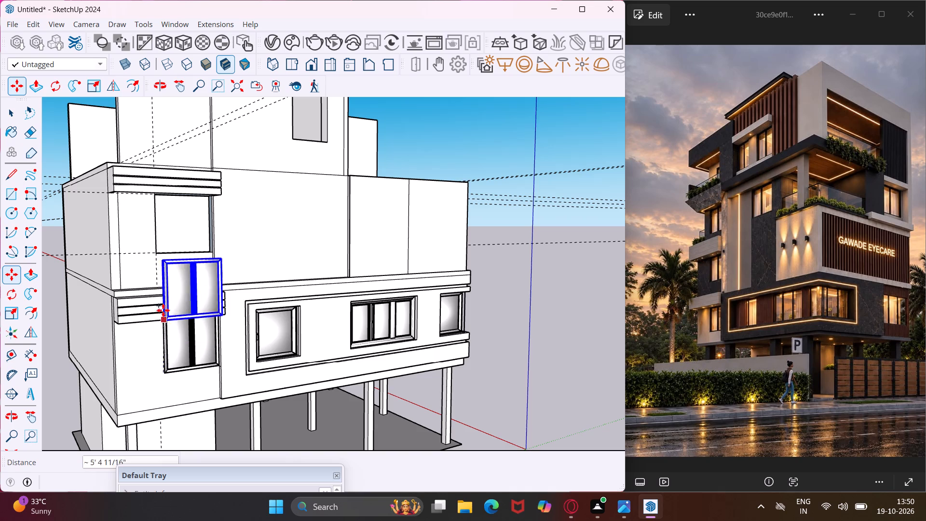
click(156, 255)
Copy that two-pane window about 16' 2 3/16" onto the uppermost side wall opening, matching its bottom corner nearest the cross wall.
middle_drag(156, 255, 140, 258)
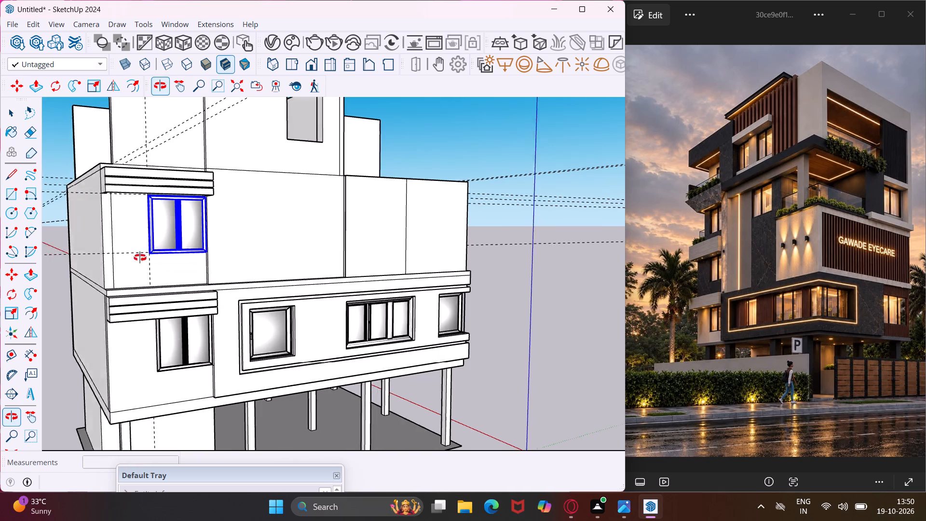
middle_drag(140, 258, 103, 271)
scroll(172, 265, up, 4)
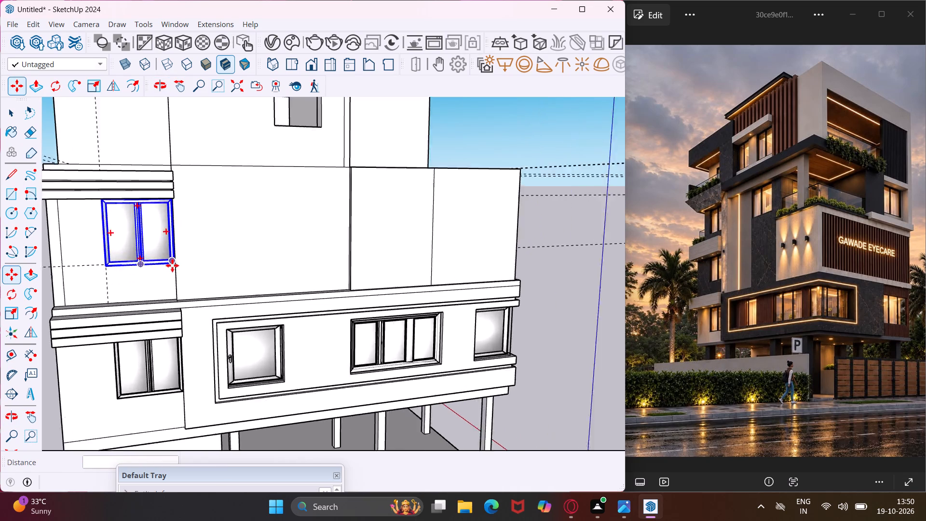
scroll(173, 264, up, 3)
click(175, 263)
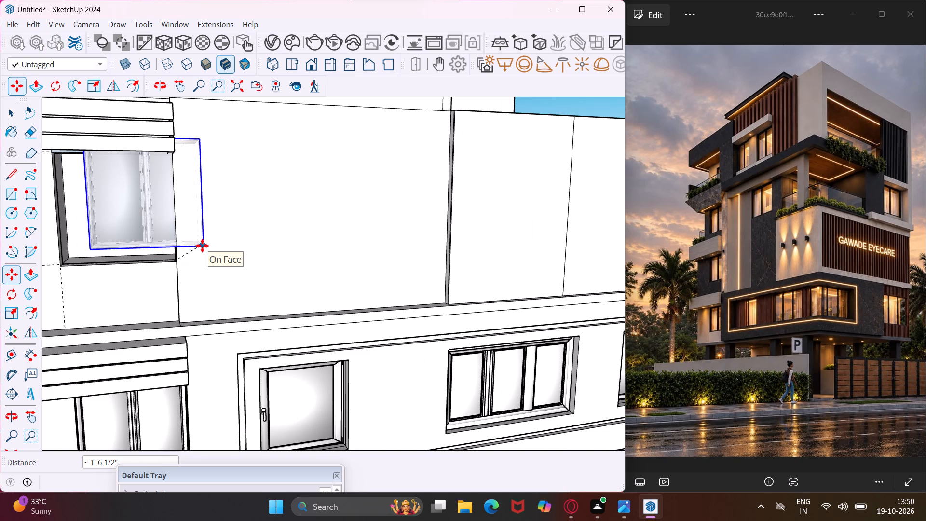
scroll(202, 246, down, 2)
middle_drag(202, 246, 131, 293)
scroll(131, 293, up, 1)
scroll(131, 293, down, 4)
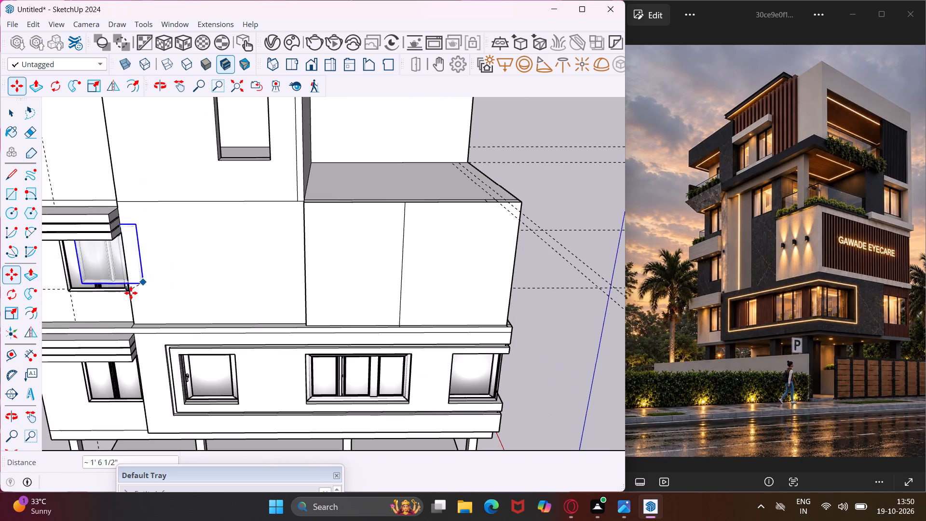
scroll(243, 179, down, 3)
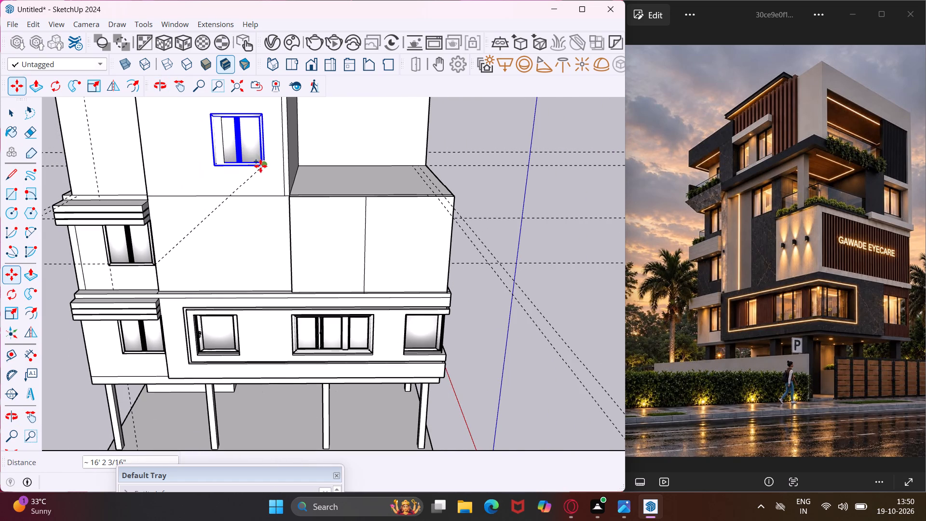
click(265, 164)
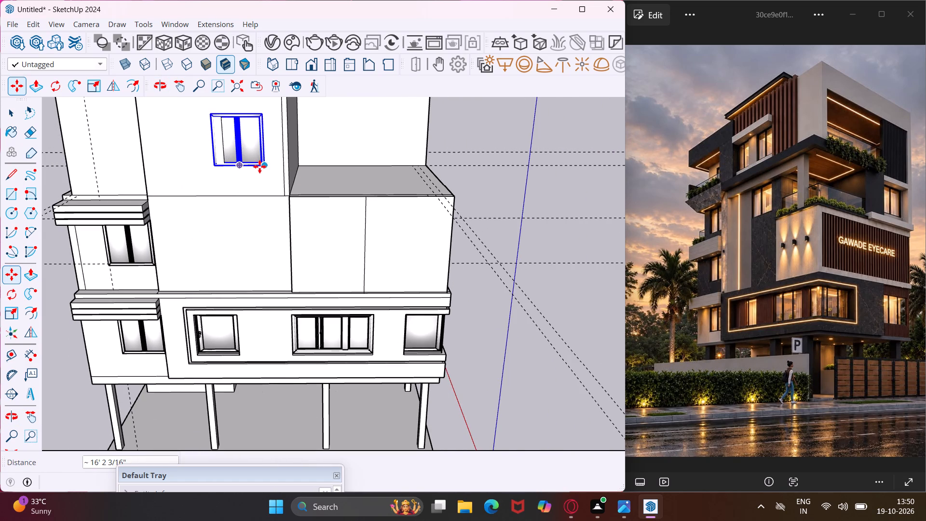
Scale the copied window narrower along the red axis so its width fits the uppermost side wall opening.
click(4, 309)
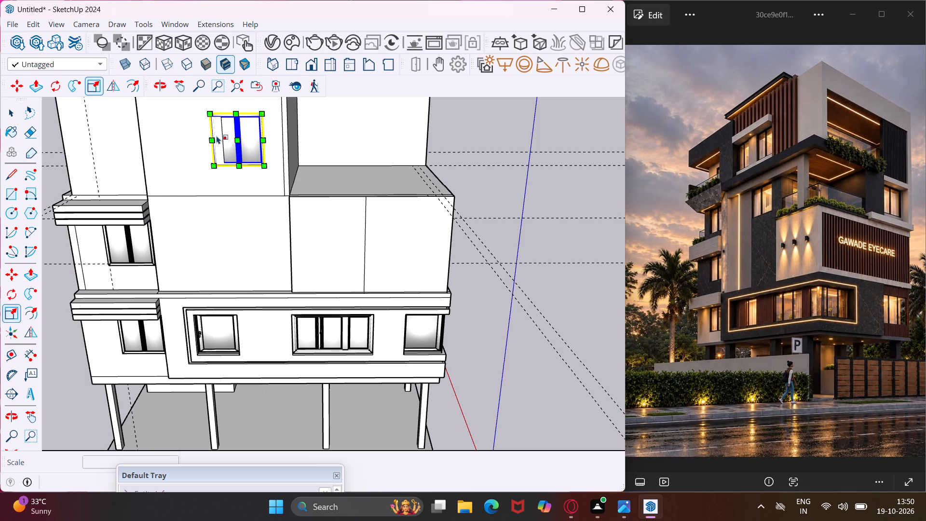
scroll(217, 137, up, 6)
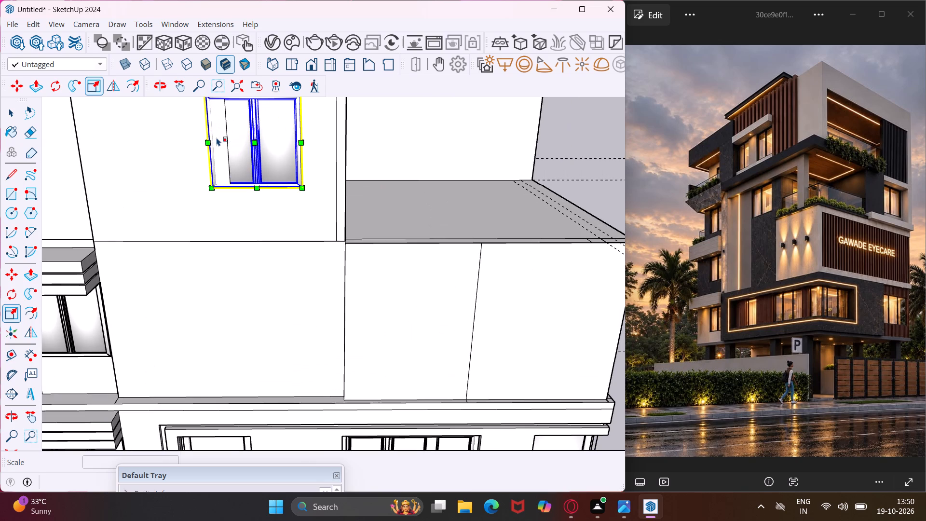
click(214, 139)
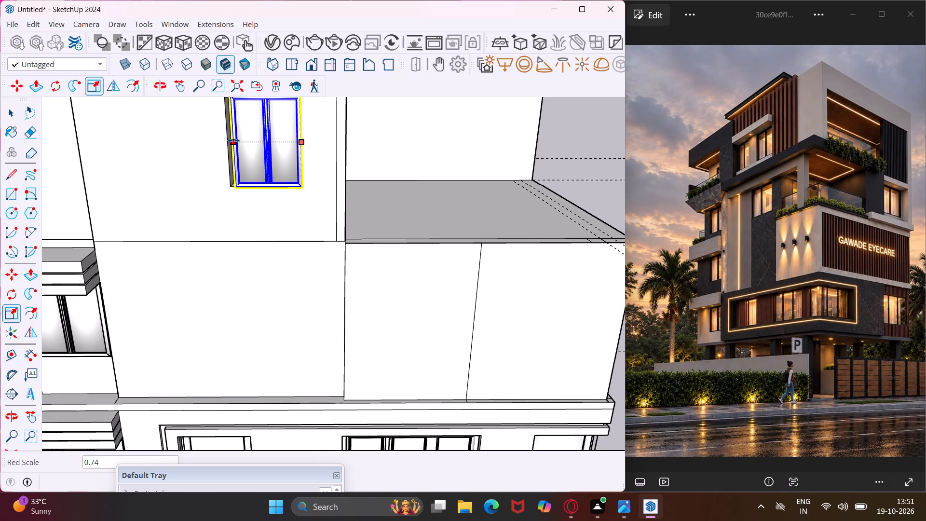
click(228, 140)
middle_drag(211, 146, 201, 168)
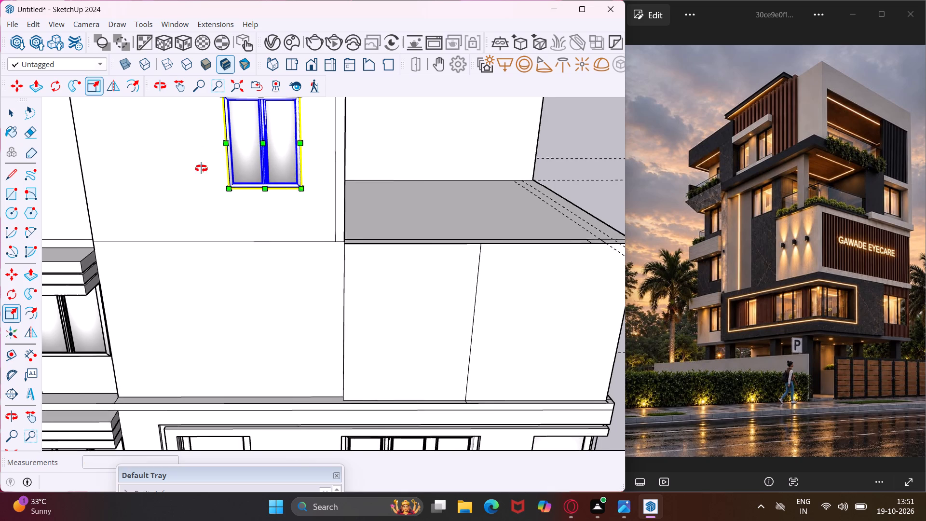
middle_drag(201, 168, 199, 186)
key(Escape)
key(space)
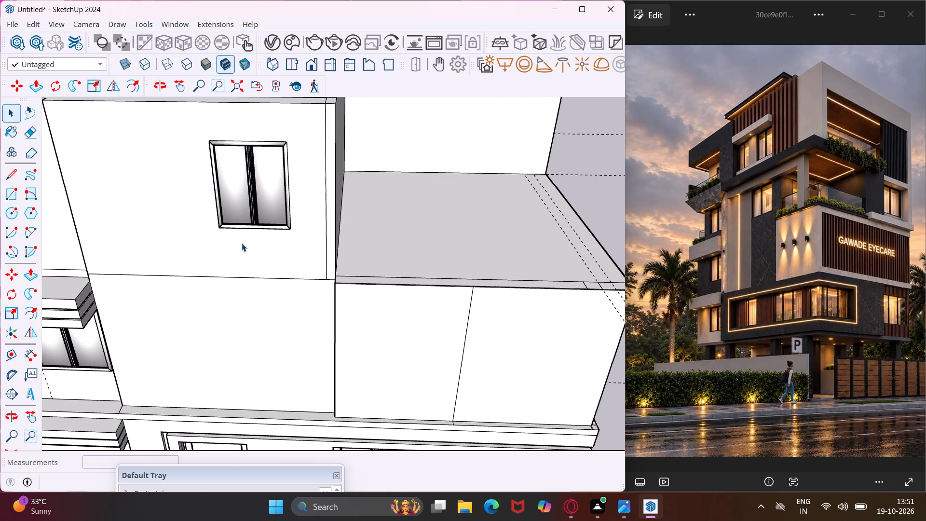
Examine the upper storey's end wall above the ledge and compare it with the balcony side in the reference image.
middle_drag(242, 243, 455, 177)
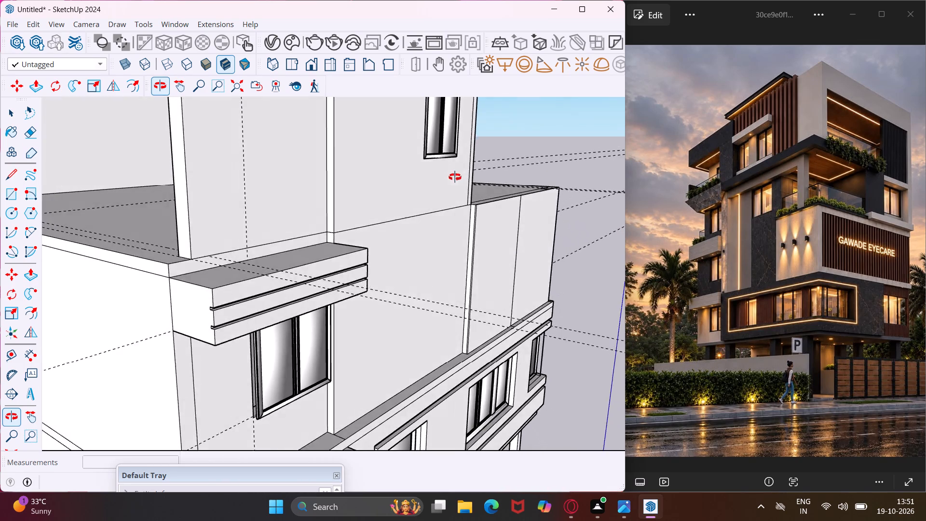
middle_drag(455, 177, 499, 191)
scroll(341, 231, down, 5)
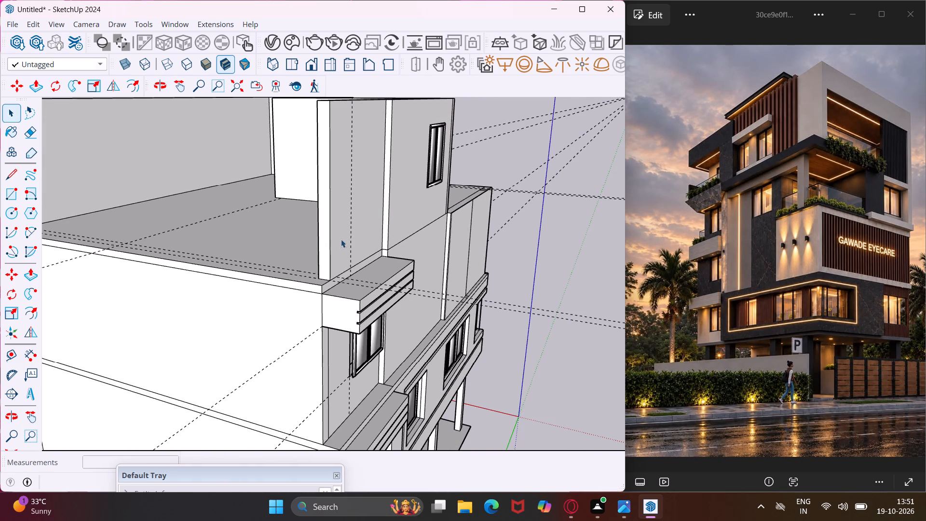
middle_drag(356, 249, 175, 226)
middle_drag(169, 201, 176, 204)
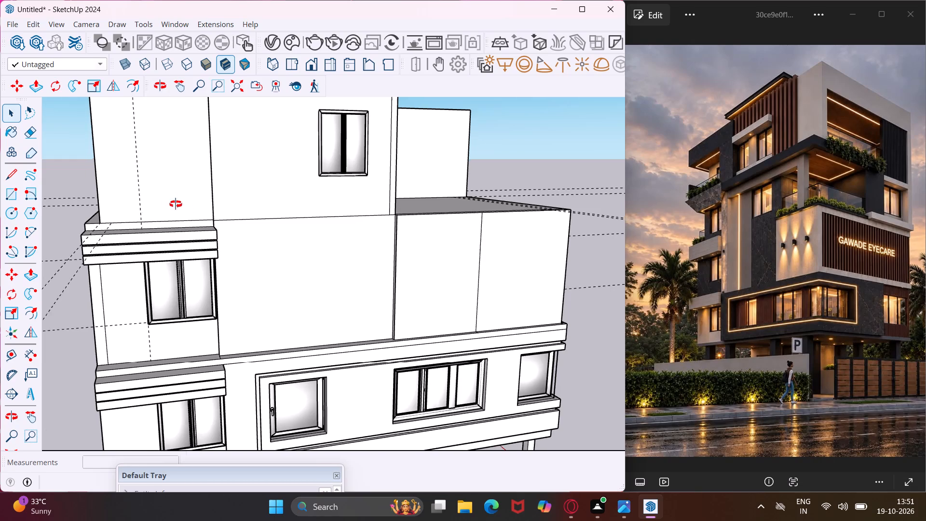
middle_drag(176, 204, 346, 247)
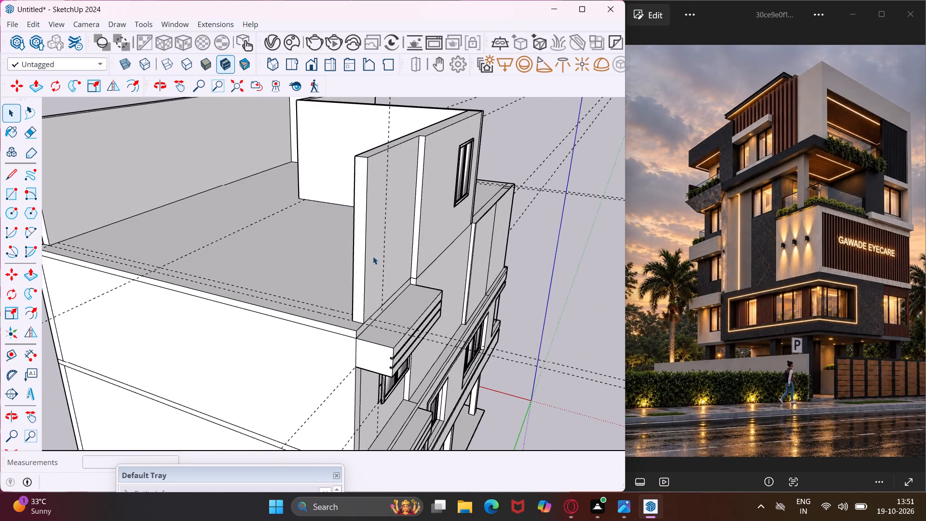
scroll(714, 229, up, 5)
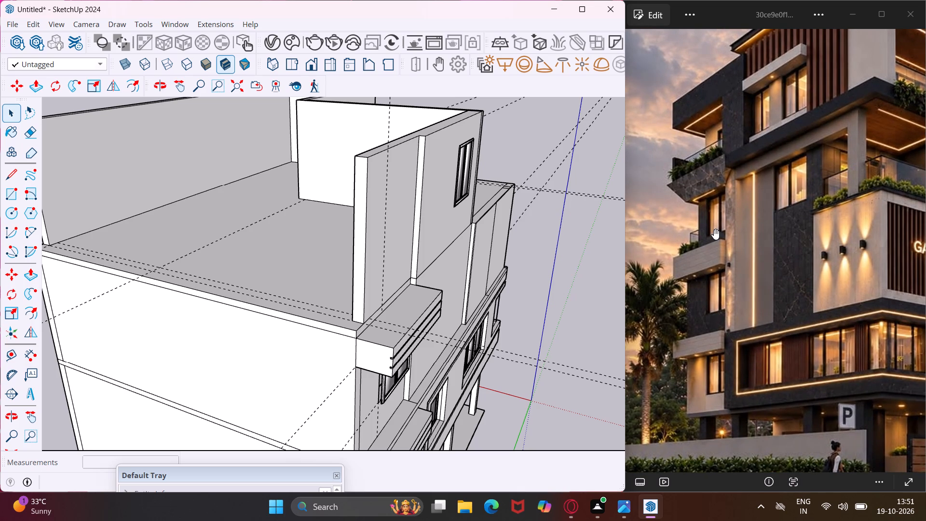
scroll(714, 229, down, 3)
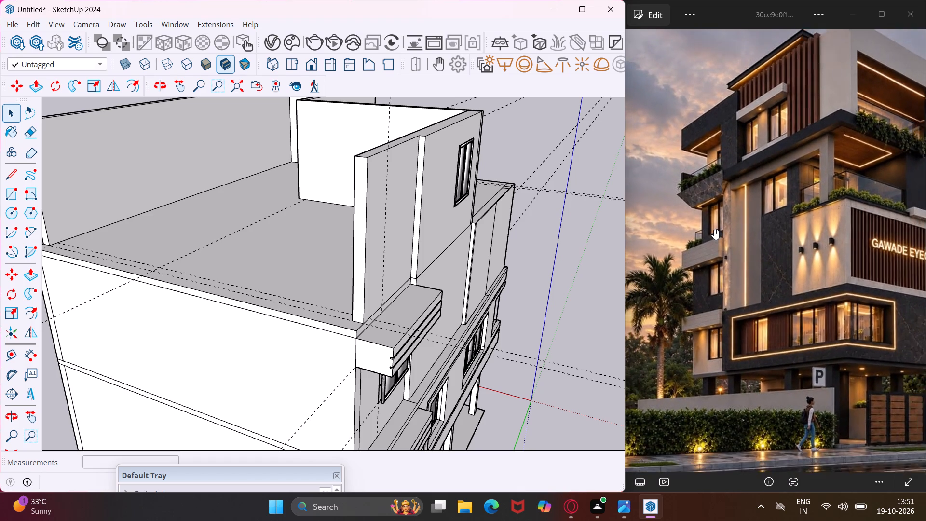
scroll(714, 229, down, 1)
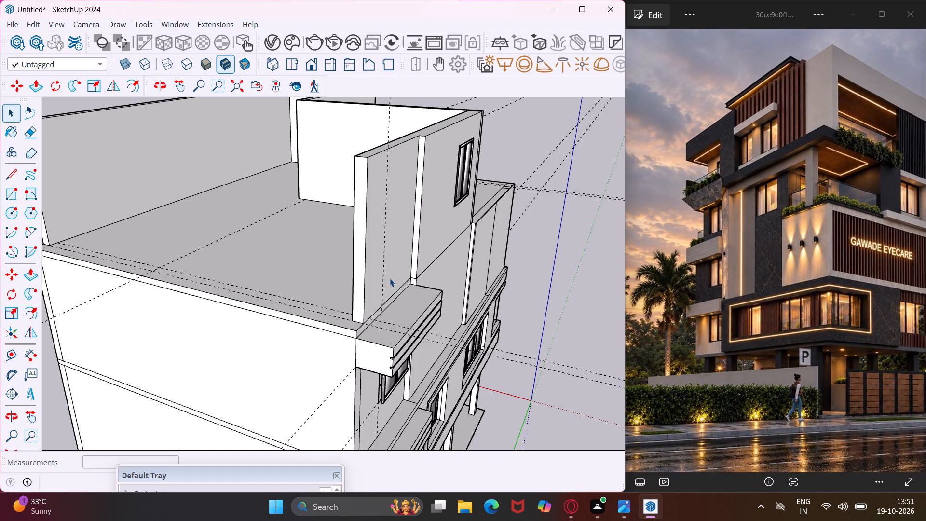
Push the upper wall segment above the projecting ledge back 9" through its full thickness to remove it.
key(Escape)
key(space)
click(390, 278)
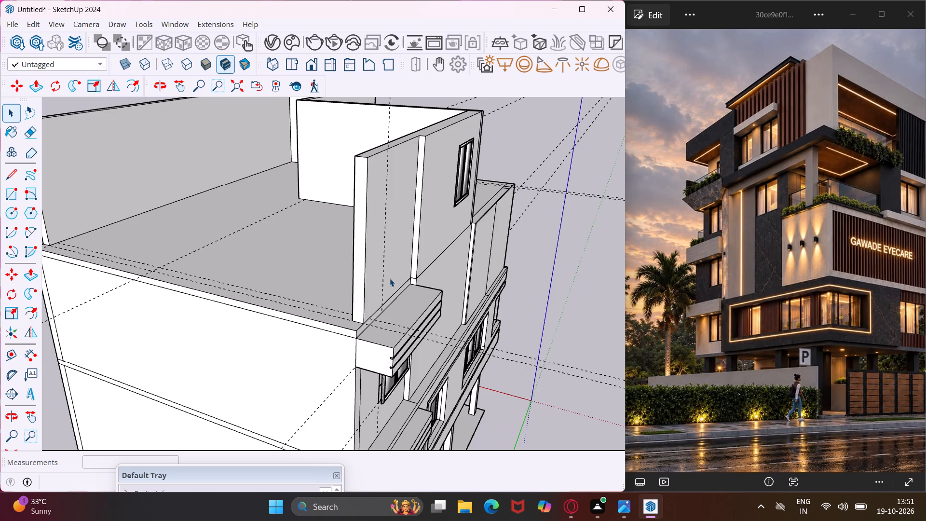
click(390, 278)
key(p)
click(390, 278)
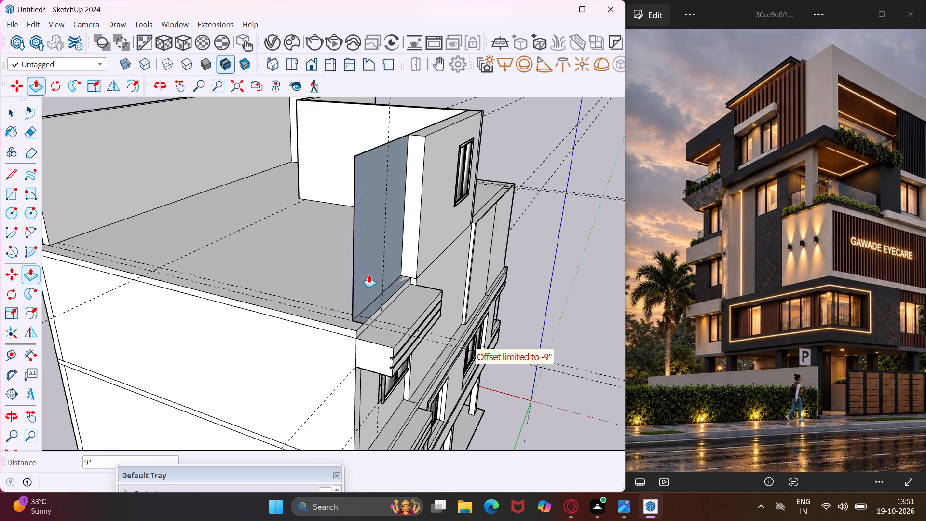
click(341, 267)
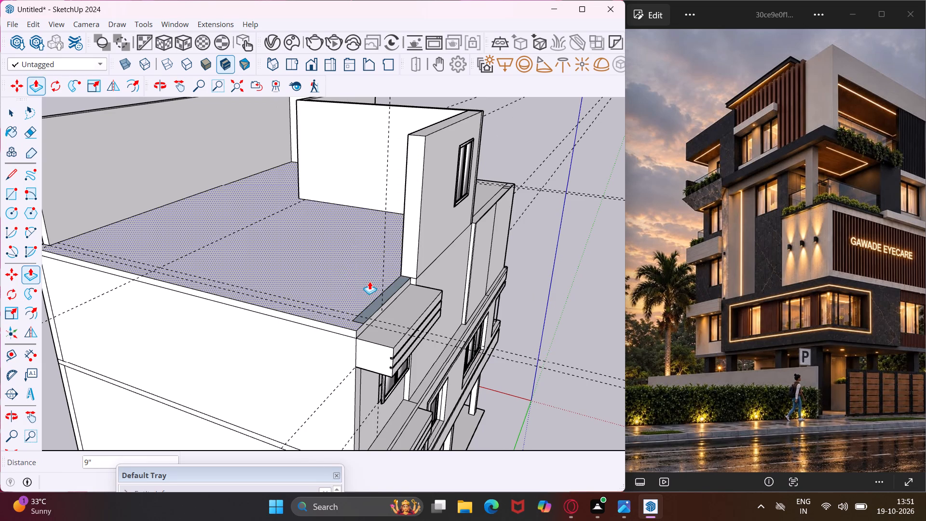
Erase the removed wall segment's leftover footprint edges on the upper floor, along with the guide line crossing them.
key(Escape)
key(space)
middle_drag(377, 302, 442, 347)
scroll(442, 347, up, 5)
key(e)
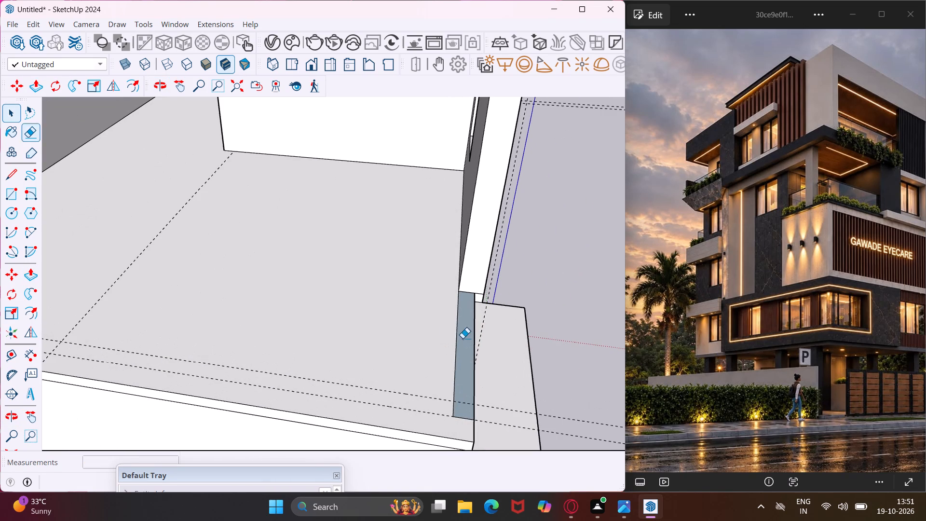
click(456, 335)
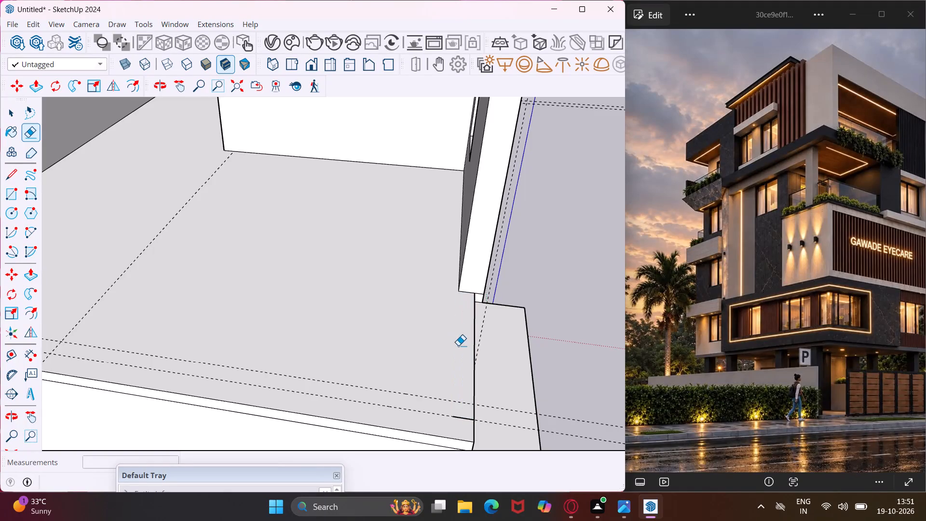
click(463, 418)
click(462, 419)
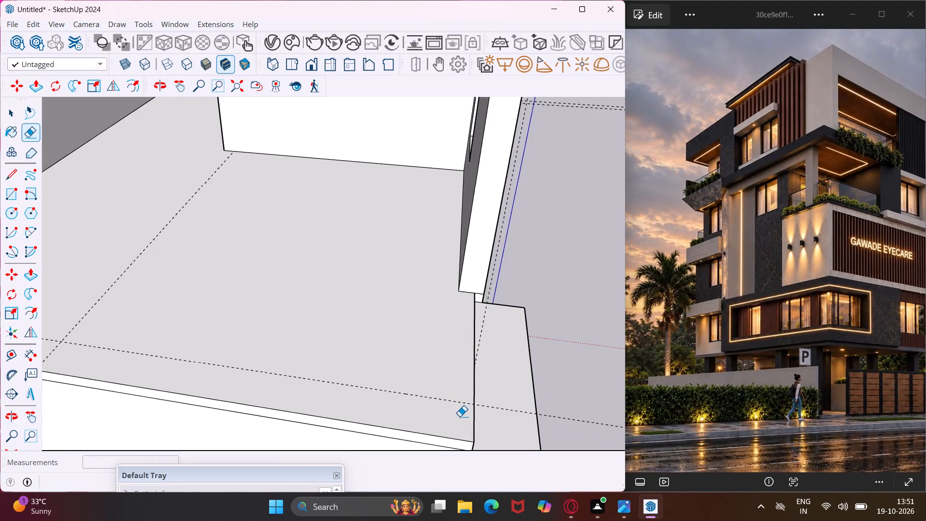
key(Escape)
key(space)
scroll(426, 386, down, 7)
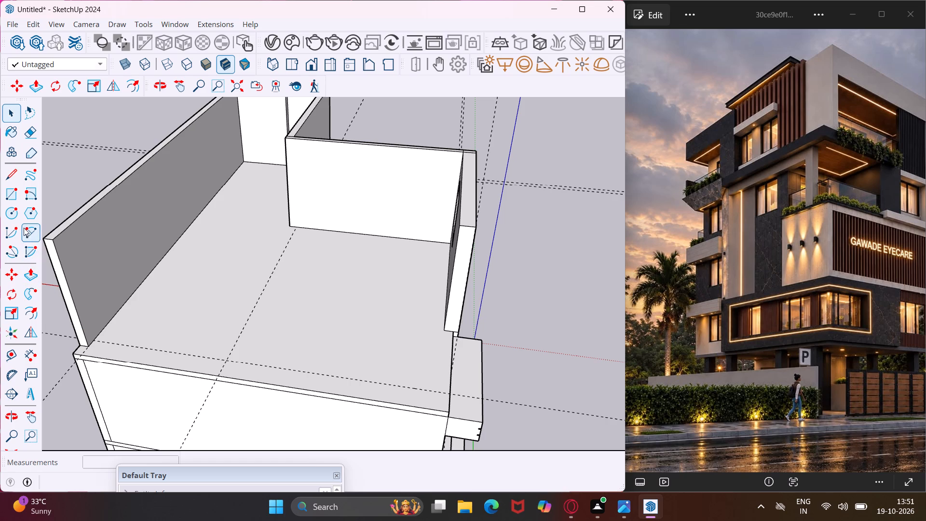
Draw two floor rectangles from the side wall's cut end: a return about 2' 10 3/16" by 1' 4 3/16", and a strip about 8 5/8" by 8' 9 15/16".
click(16, 203)
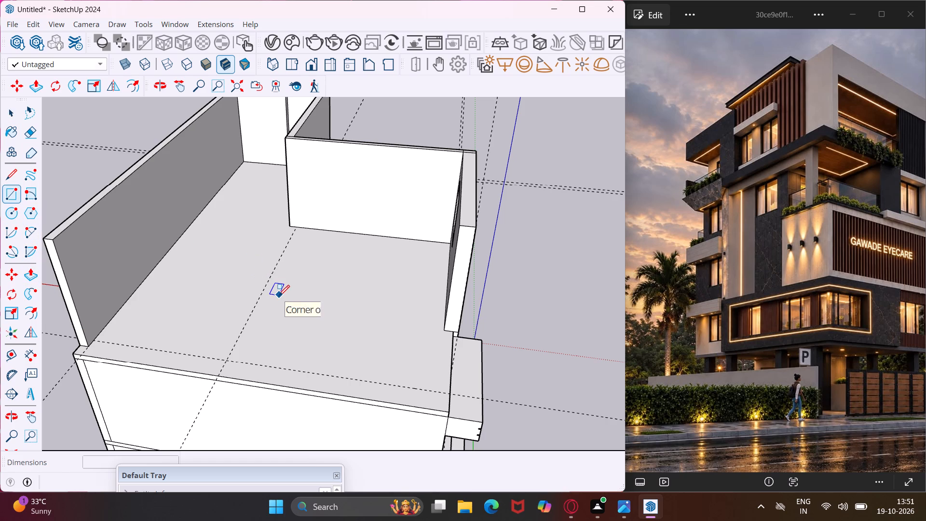
click(442, 330)
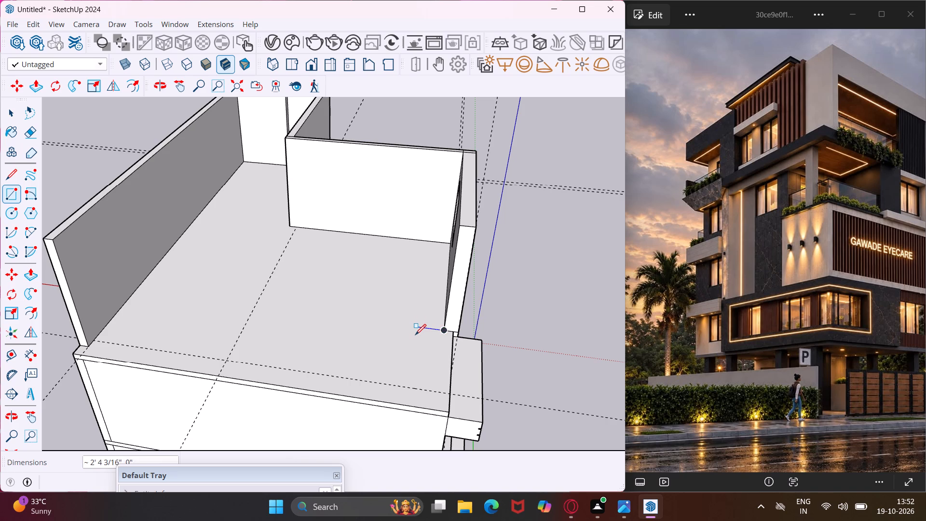
scroll(415, 336, up, 3)
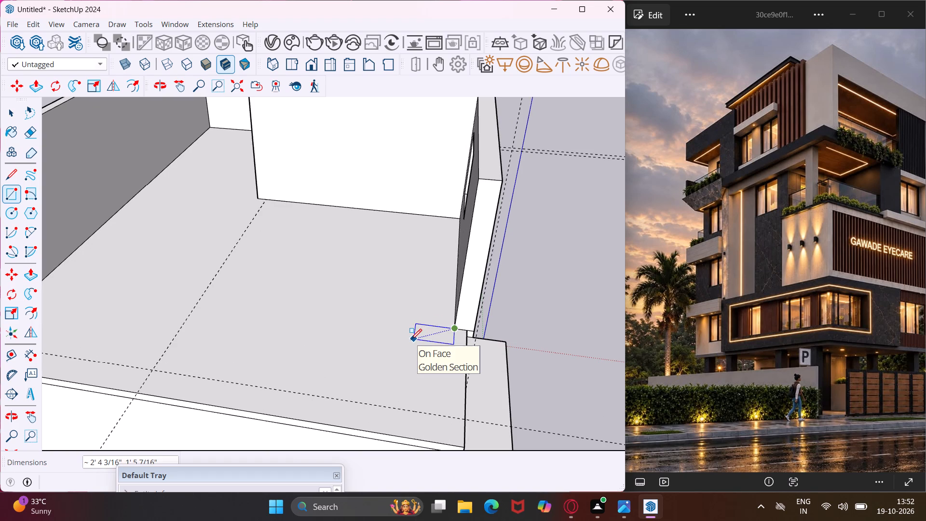
scroll(411, 340, up, 2)
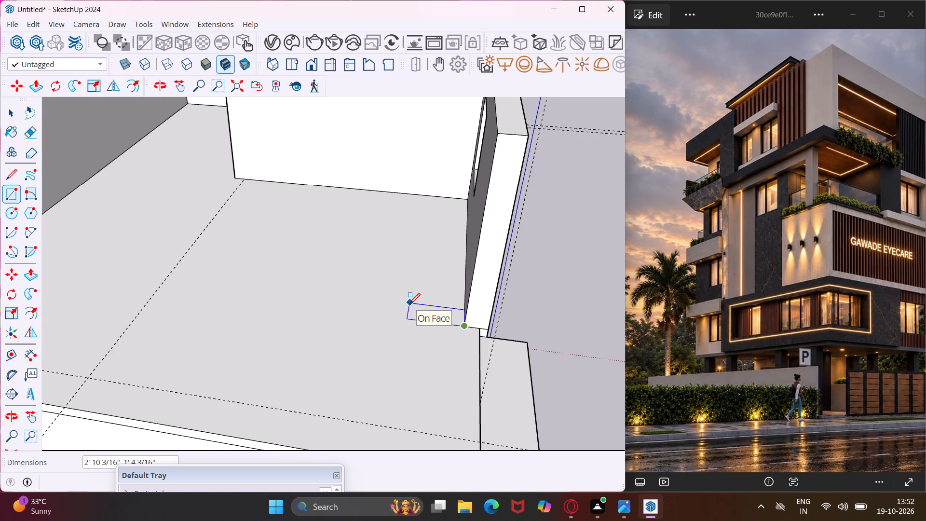
click(409, 304)
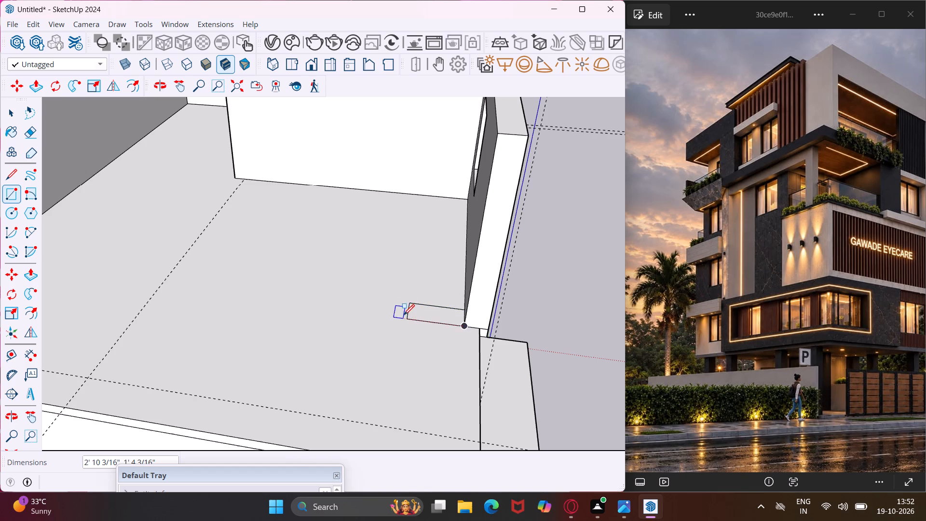
click(407, 318)
scroll(416, 350, down, 4)
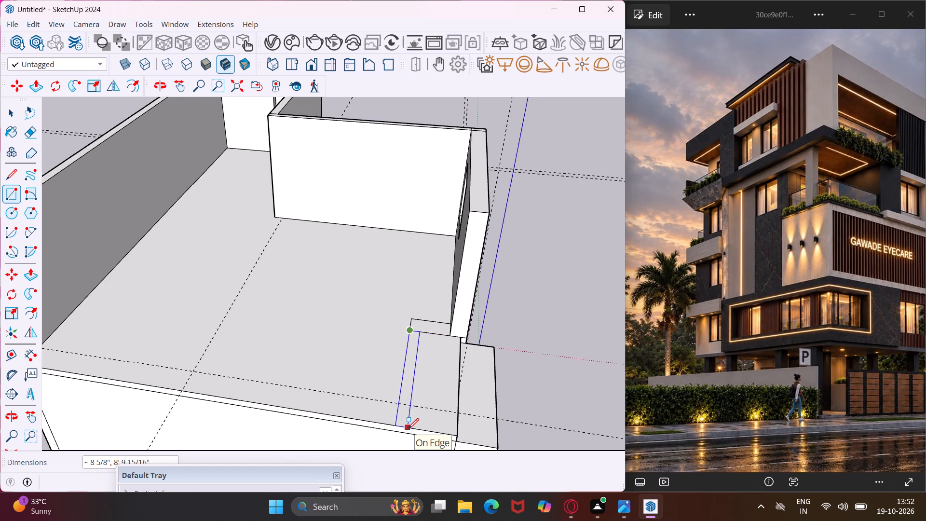
click(408, 429)
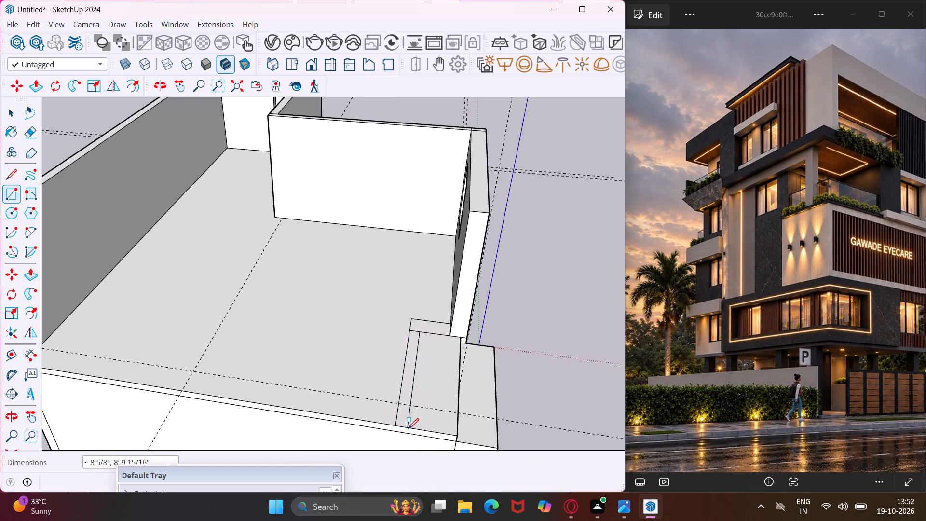
Draw a 1' by 25' 7 13/16" rectangle along the open floor edge, from the opposite wall's end to the recessed strip's corner.
middle_drag(398, 420, 538, 372)
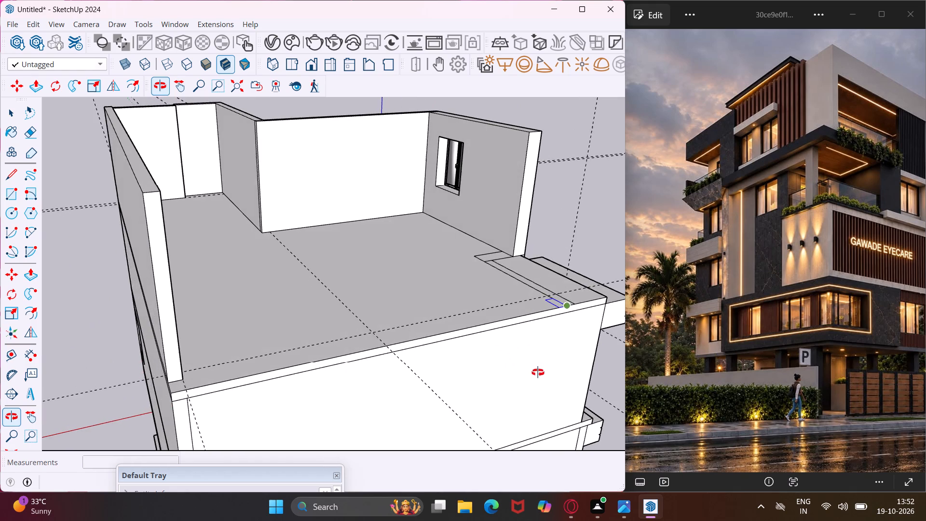
middle_drag(538, 372, 538, 373)
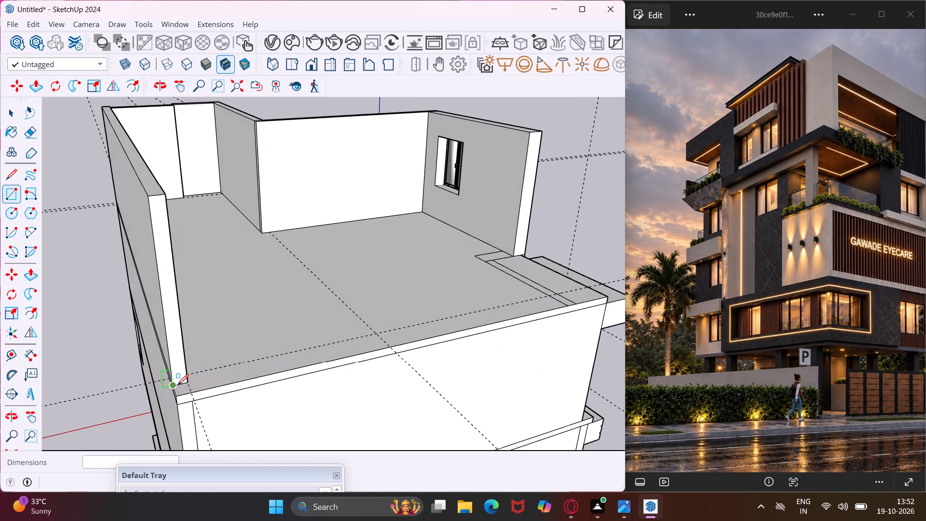
click(175, 385)
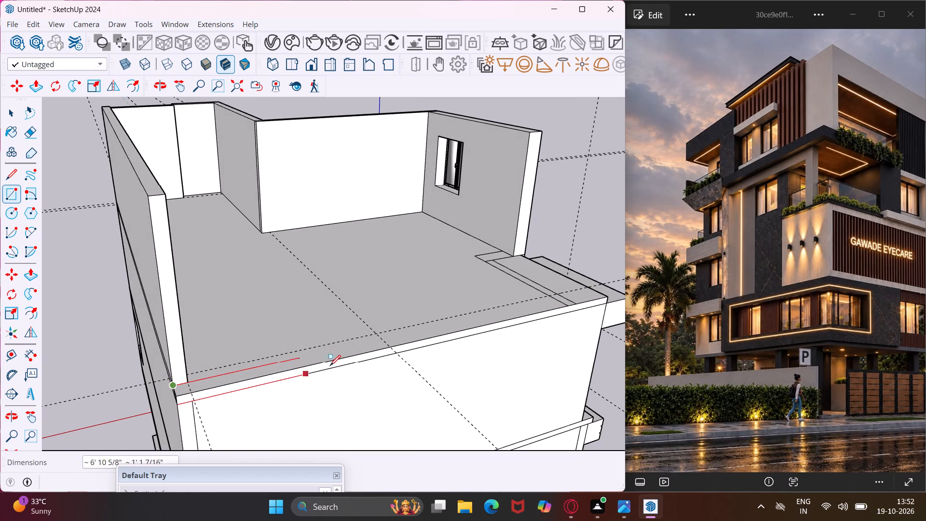
click(567, 308)
key(Escape)
key(space)
middle_drag(564, 303, 481, 358)
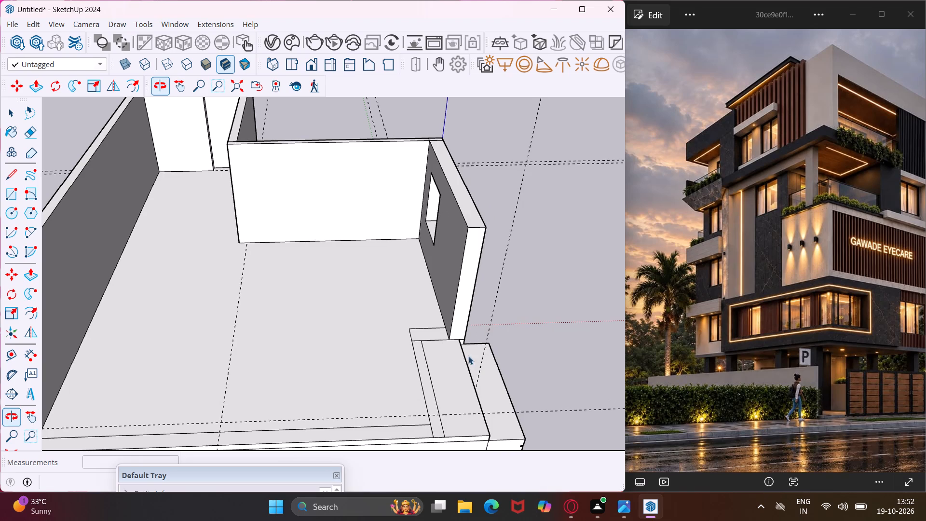
Pull the return, recessed strip and long edge strip up 10' to the top of the existing walls.
click(437, 337)
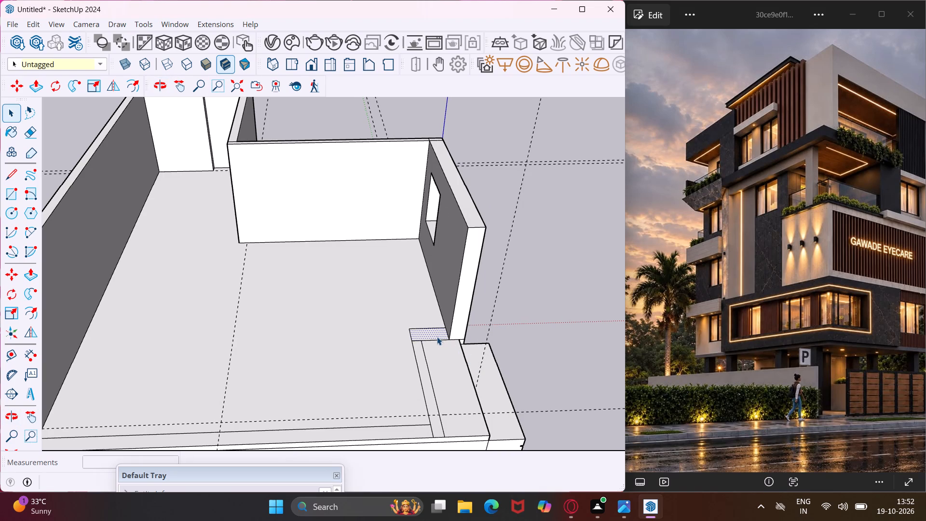
key(p)
click(437, 337)
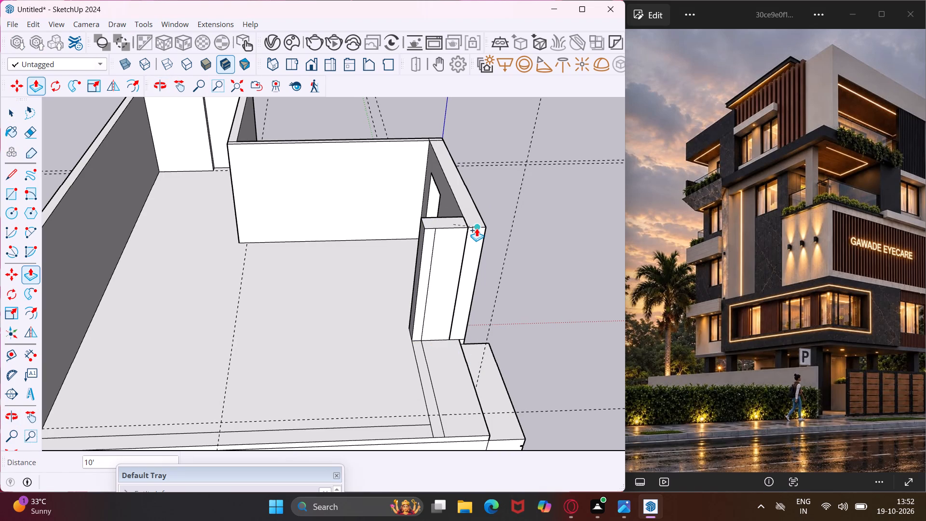
click(477, 228)
click(423, 361)
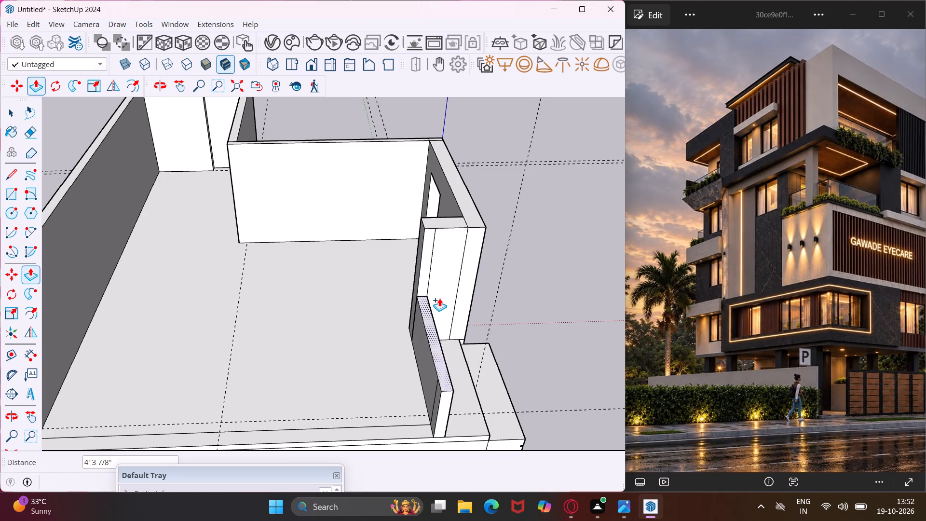
click(466, 226)
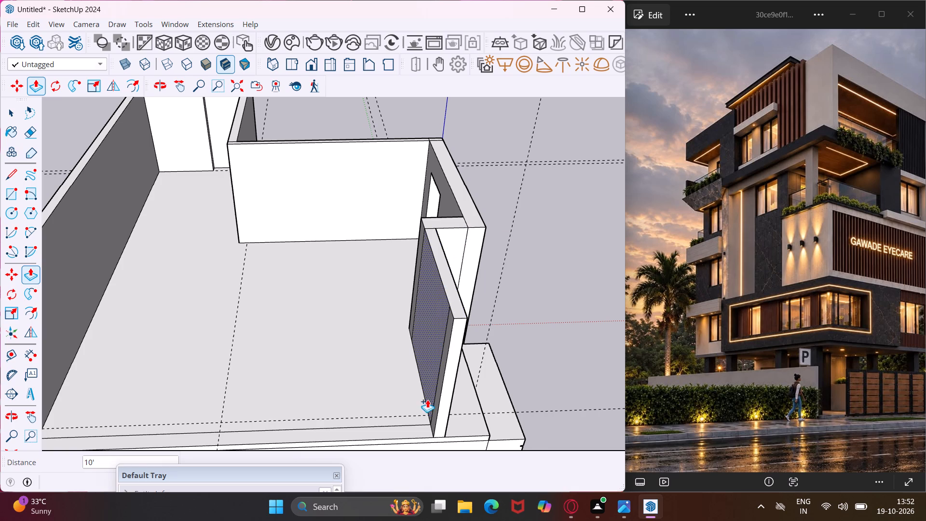
scroll(416, 425, up, 2)
click(422, 430)
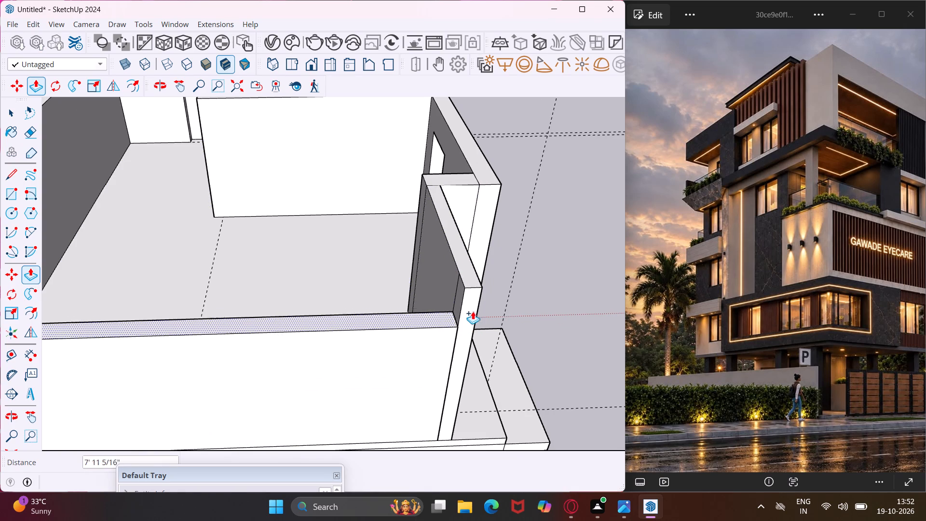
click(477, 289)
middle_drag(477, 289, 325, 255)
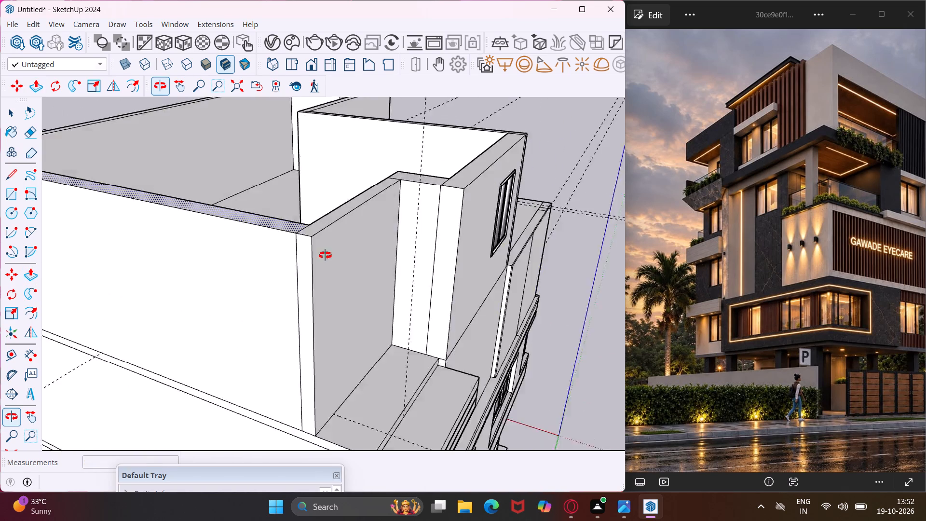
middle_drag(325, 255, 276, 268)
key(Escape)
key(space)
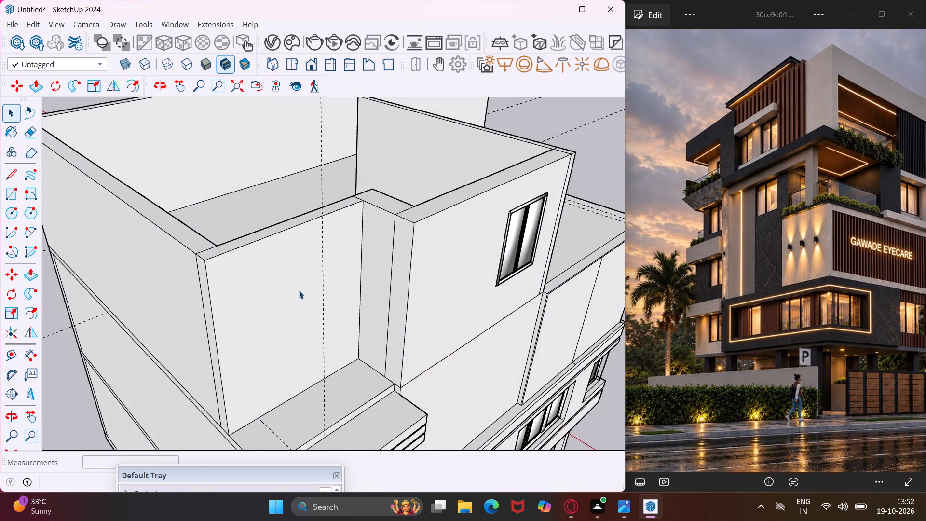
Draw two vertical 20' 6" lines down the side wall from its top edge to the ledge below, one near the recess and one beside the window.
middle_drag(299, 290, 219, 289)
scroll(219, 289, up, 1)
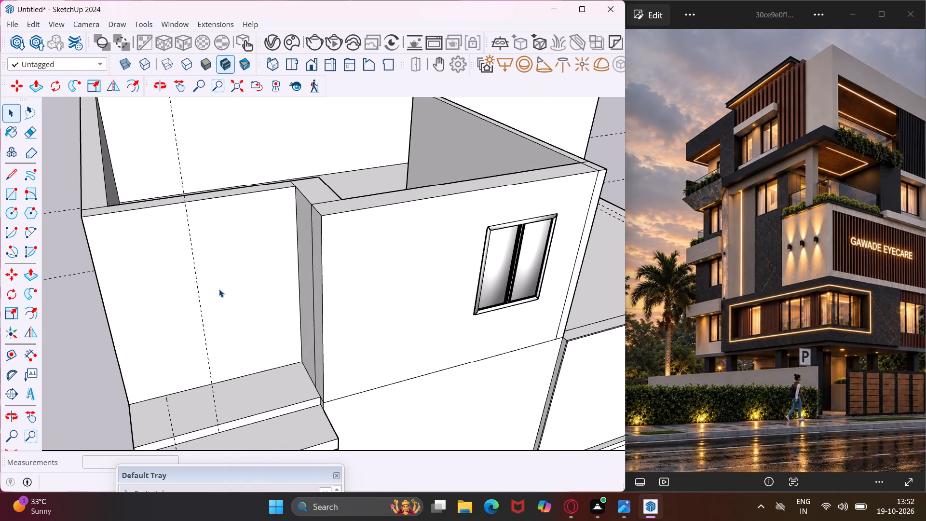
scroll(219, 289, down, 3)
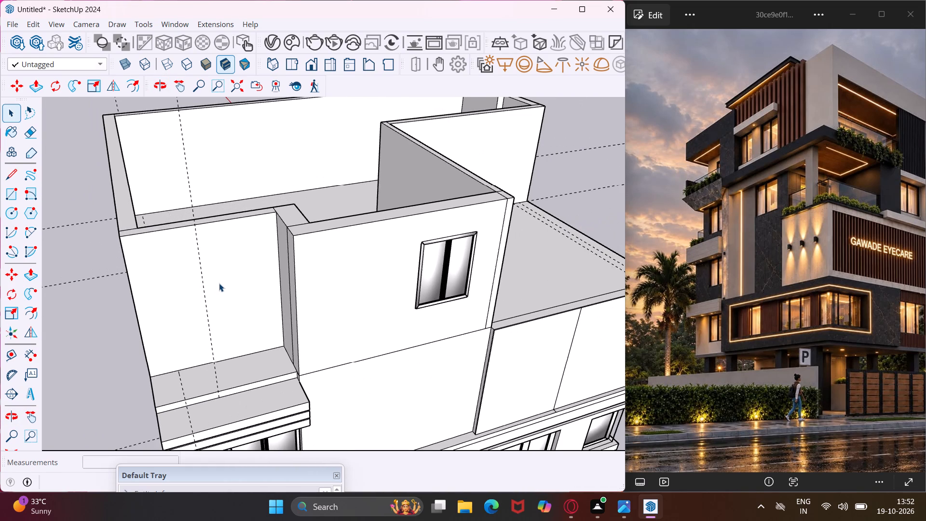
middle_drag(219, 283, 190, 235)
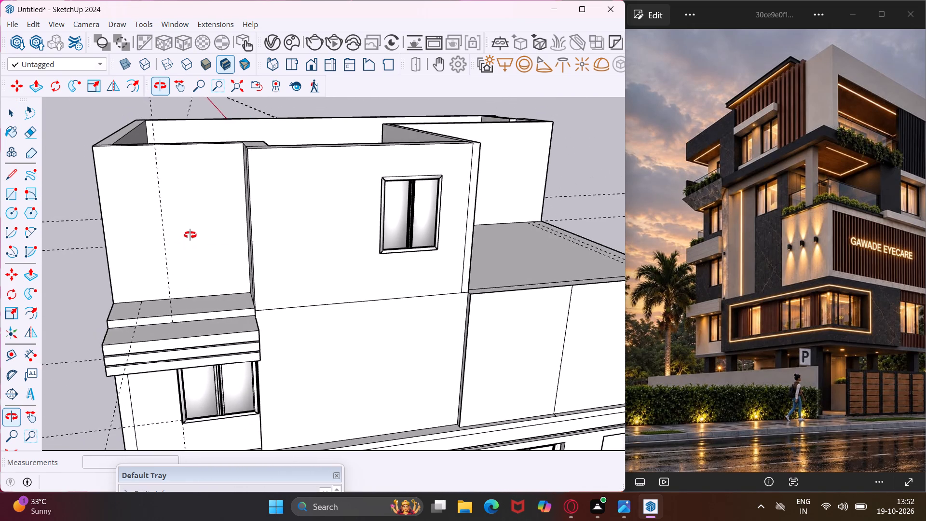
middle_drag(190, 235, 202, 235)
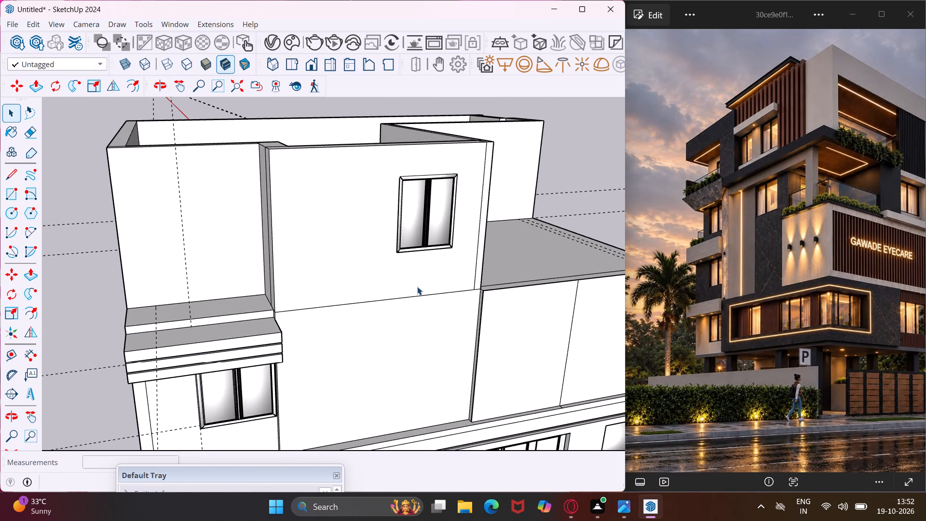
middle_drag(403, 321, 379, 276)
scroll(351, 280, down, 4)
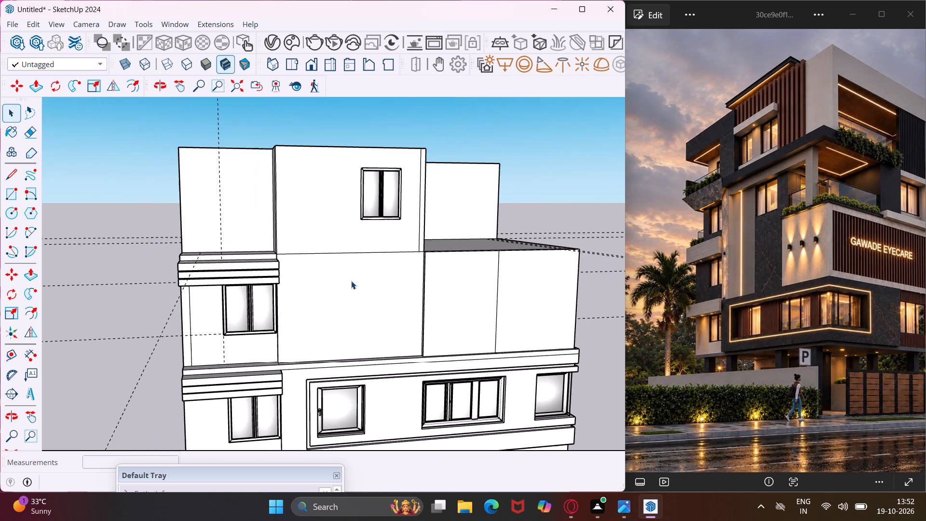
click(19, 180)
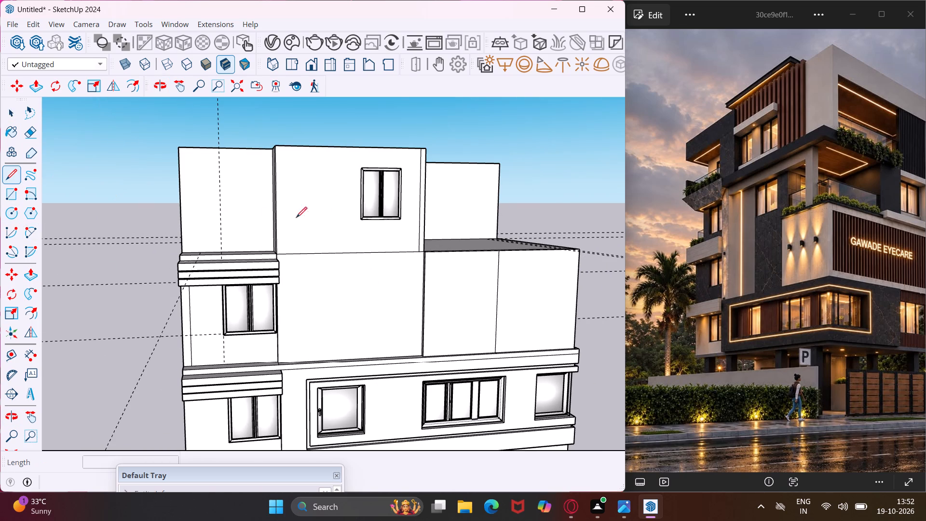
middle_drag(322, 218, 326, 279)
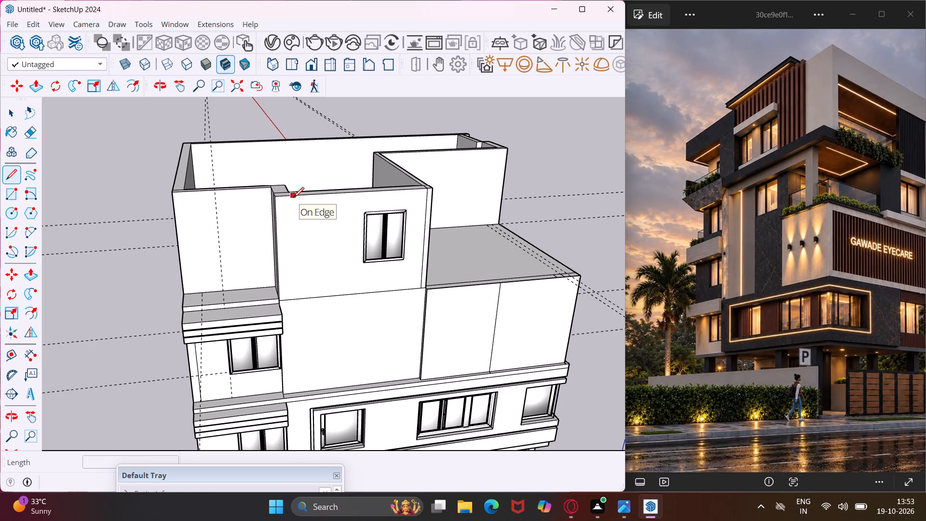
click(293, 198)
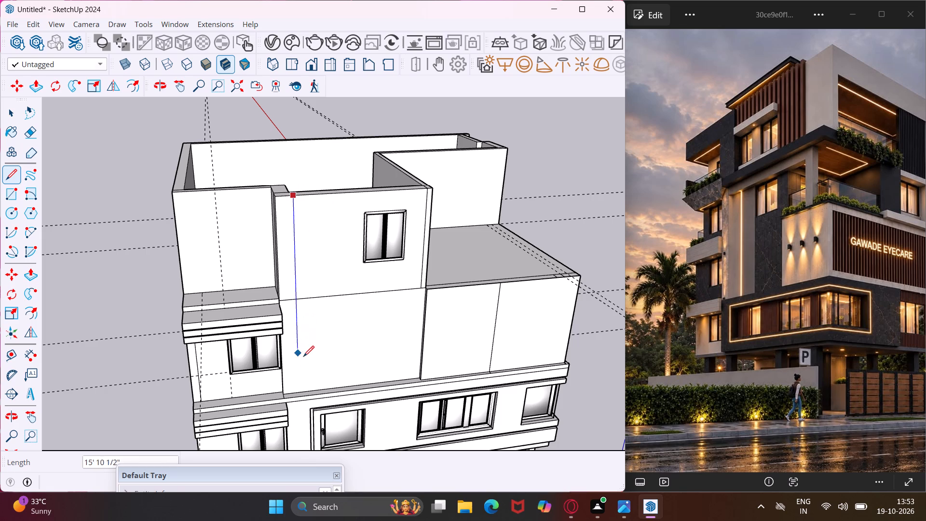
click(299, 390)
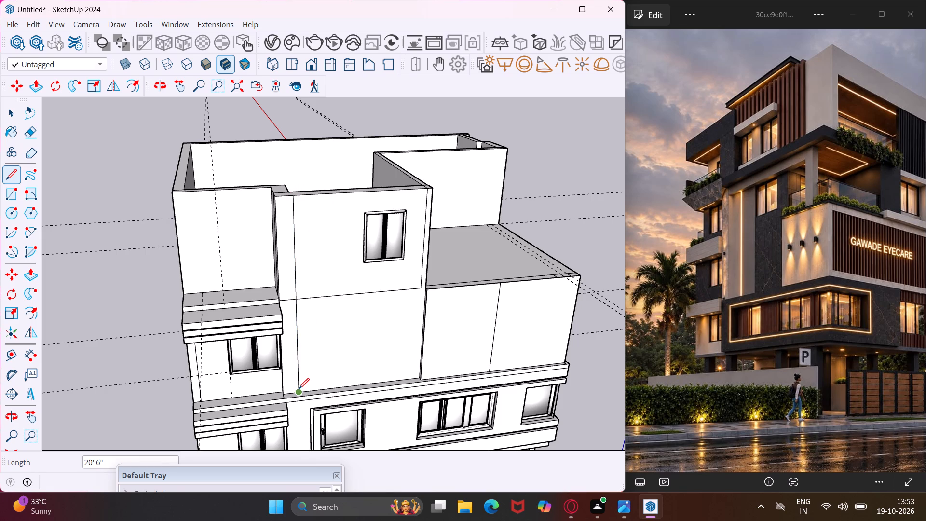
key(Escape)
drag(353, 191, 353, 197)
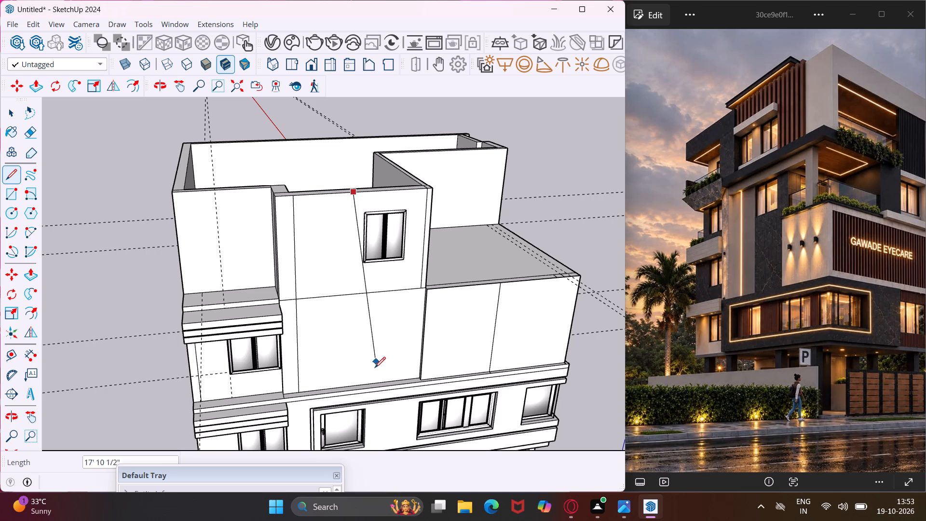
click(353, 388)
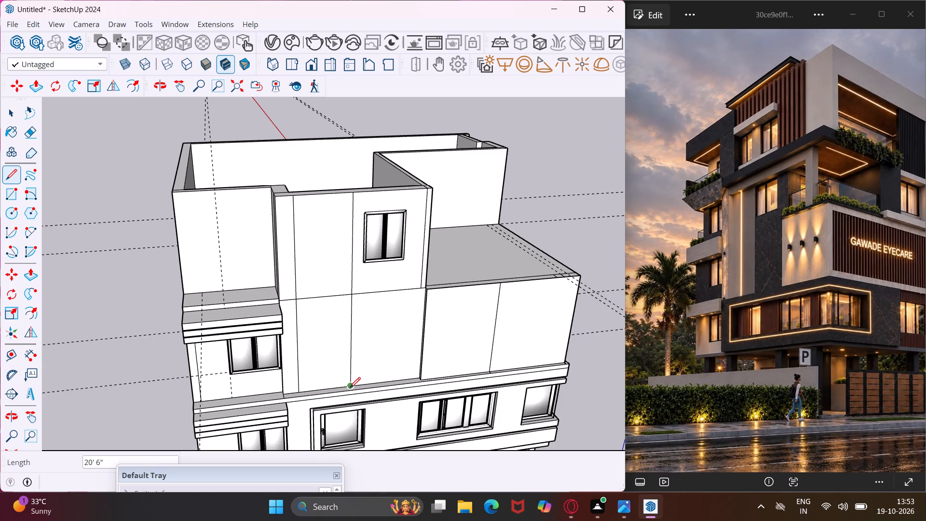
key(Escape)
key(space)
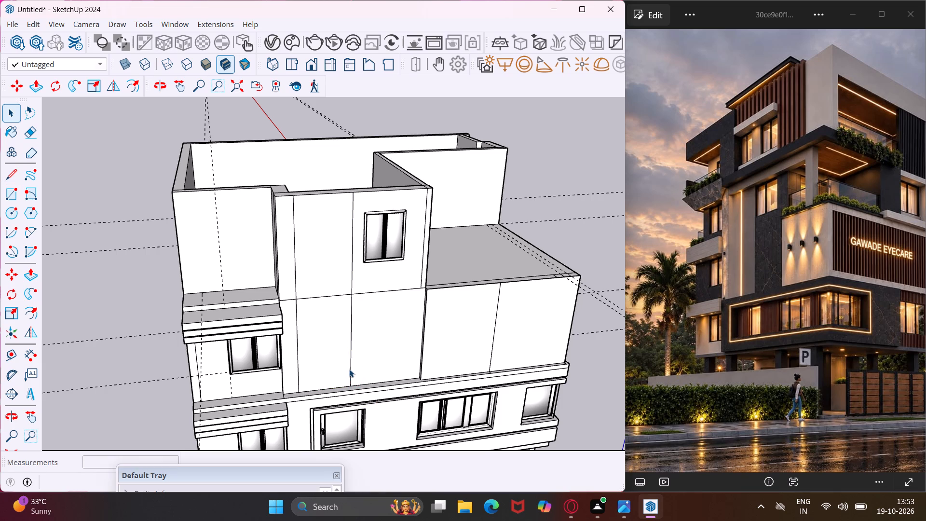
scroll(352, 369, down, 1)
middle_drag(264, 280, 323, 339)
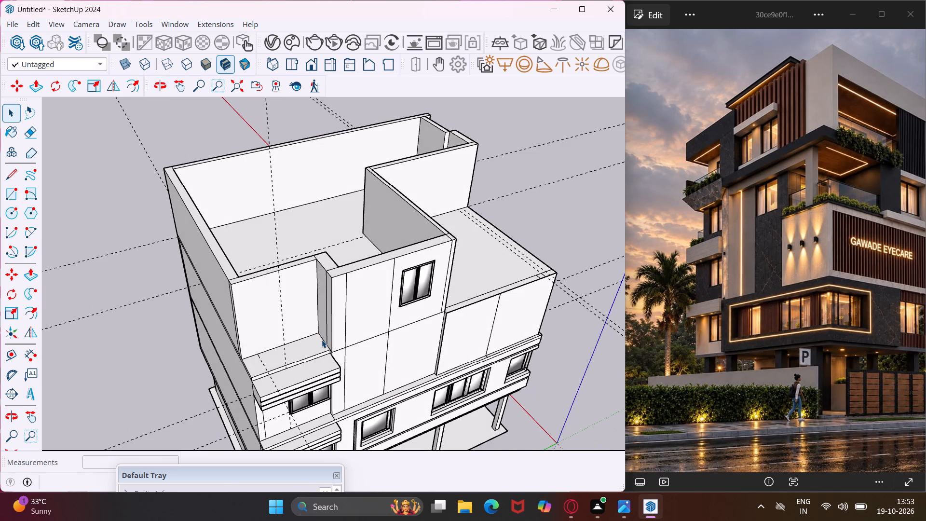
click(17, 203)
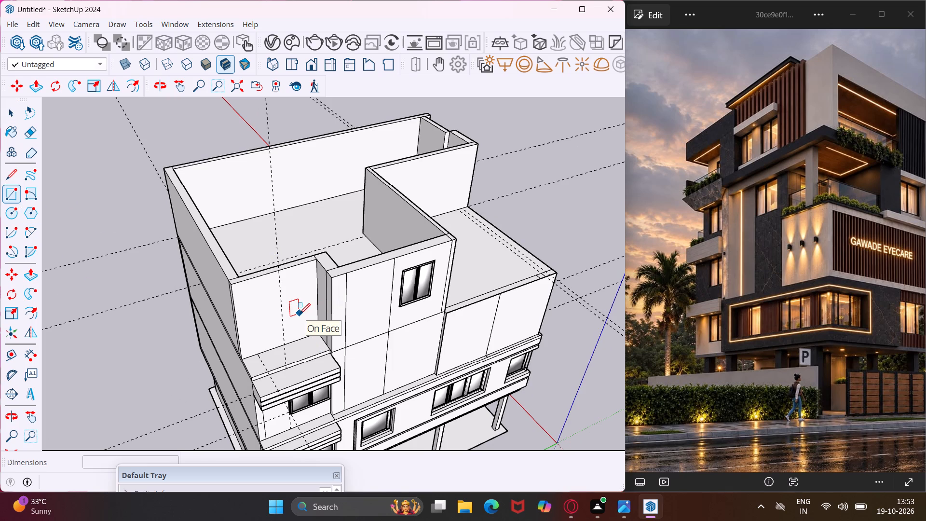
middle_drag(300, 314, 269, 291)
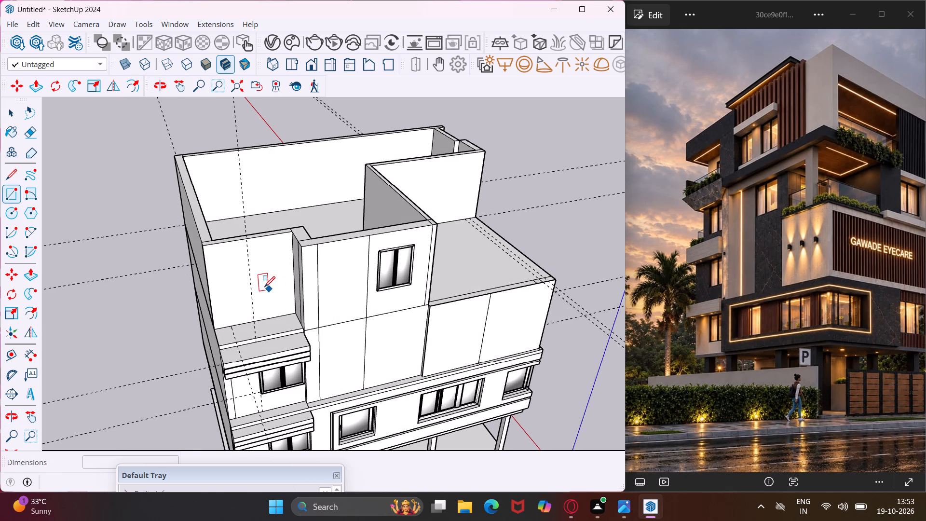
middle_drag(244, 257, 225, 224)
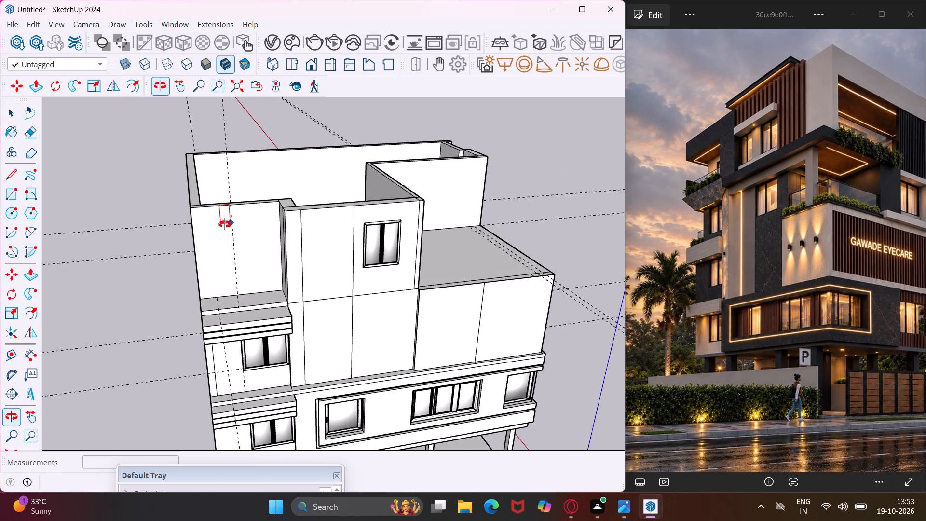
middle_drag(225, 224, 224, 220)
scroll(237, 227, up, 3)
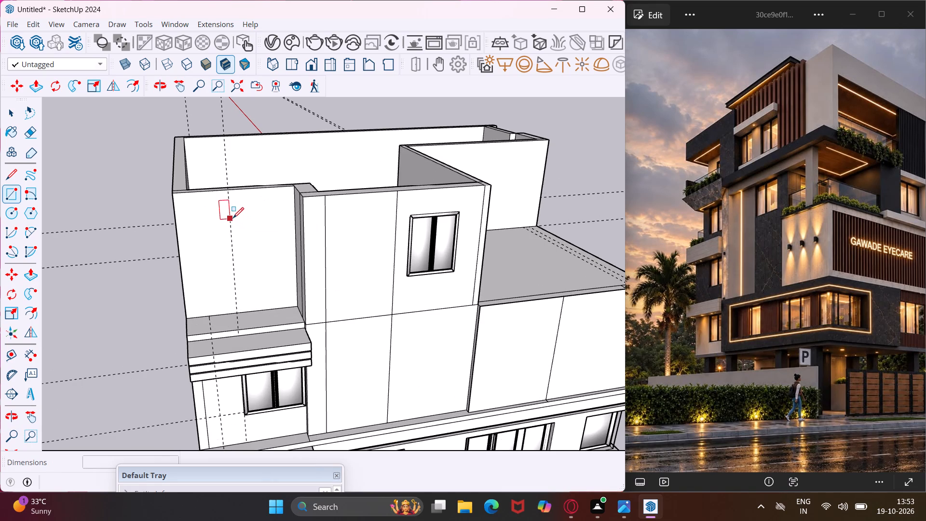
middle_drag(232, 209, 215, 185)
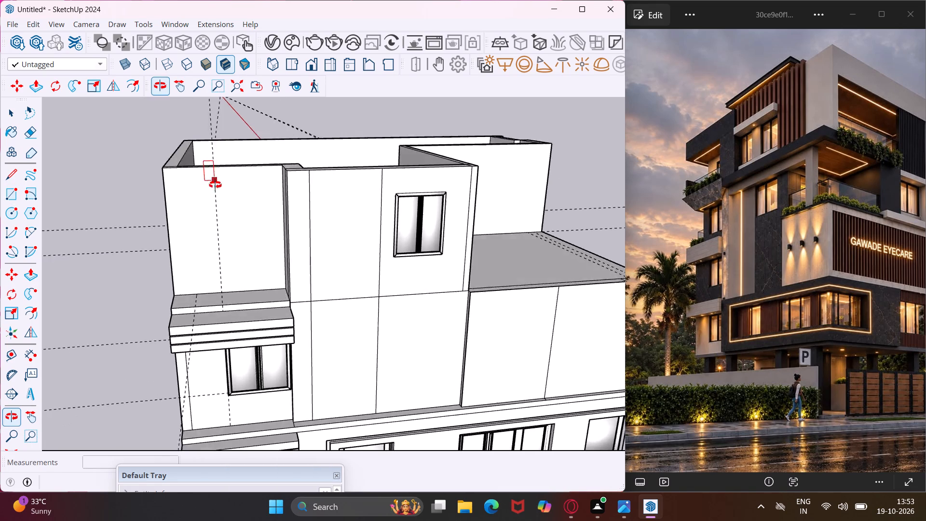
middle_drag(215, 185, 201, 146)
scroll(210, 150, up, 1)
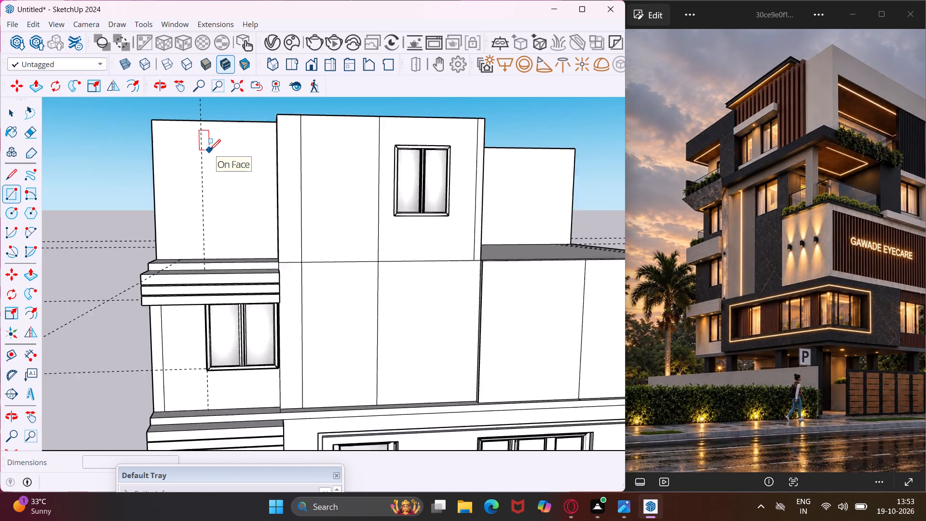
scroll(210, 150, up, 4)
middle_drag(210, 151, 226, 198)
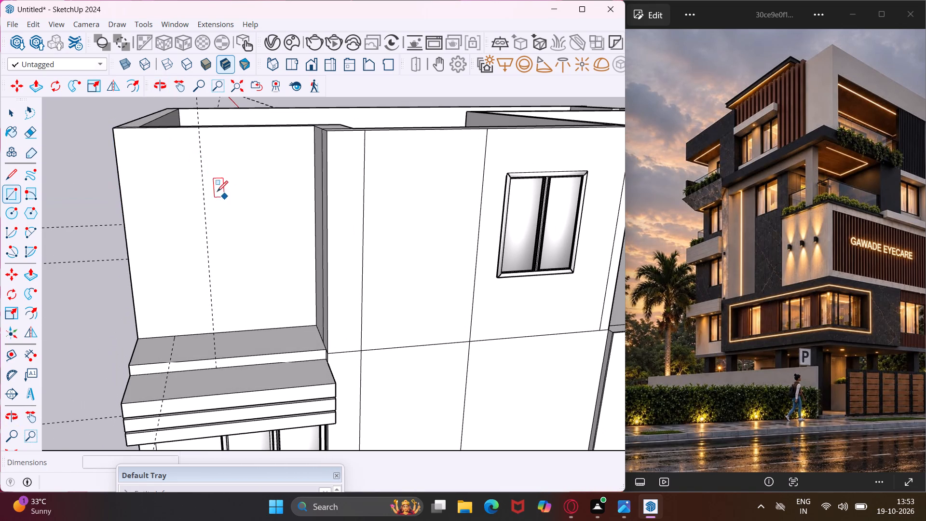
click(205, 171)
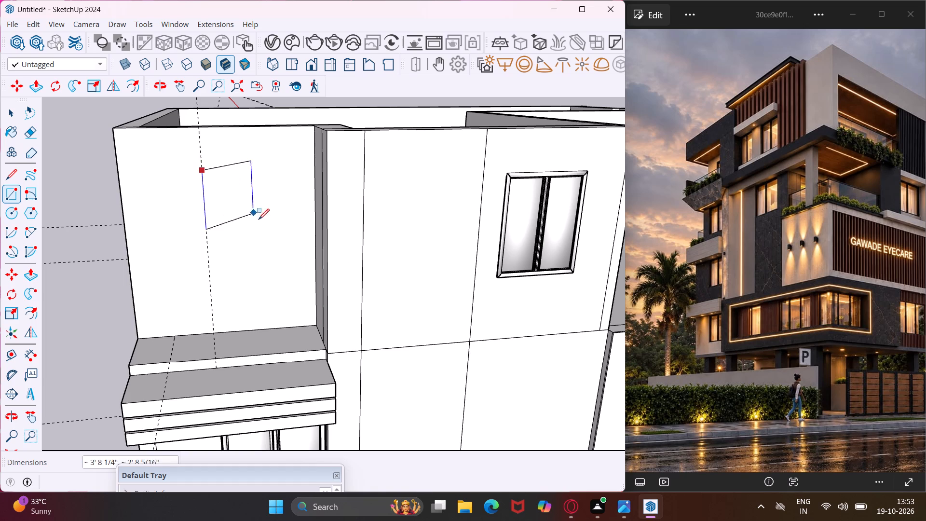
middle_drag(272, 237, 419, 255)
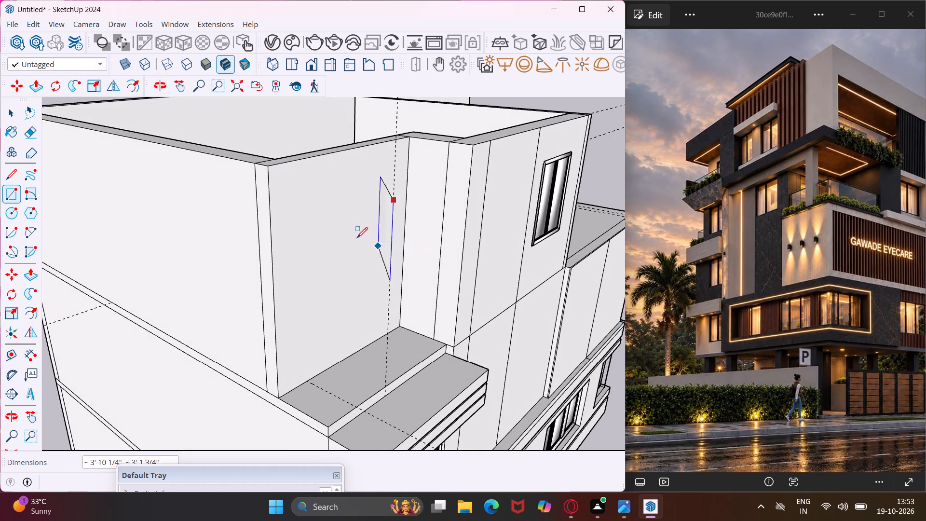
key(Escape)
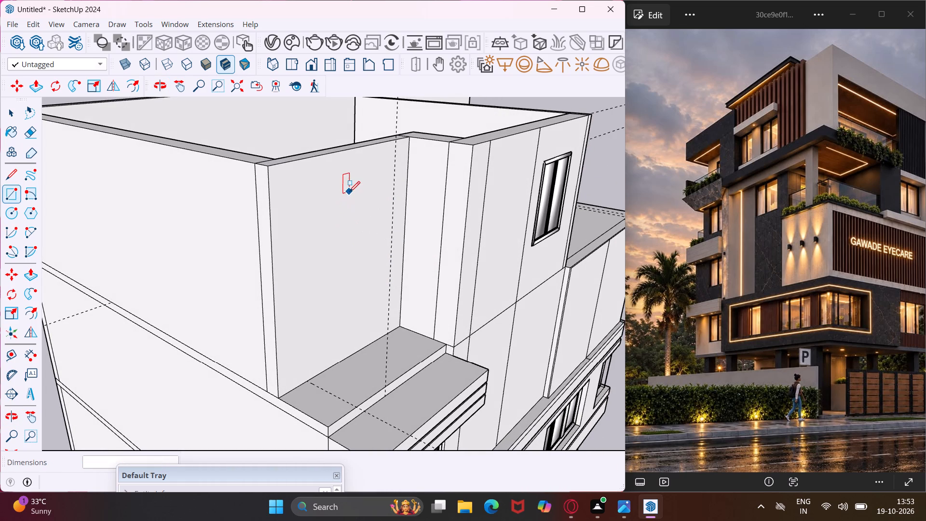
Draw a window rectangle about 5' 10 1/2" by 3' 7 9/16" on the upper storey's recessed wall above the stepped ledge.
middle_drag(338, 197, 277, 210)
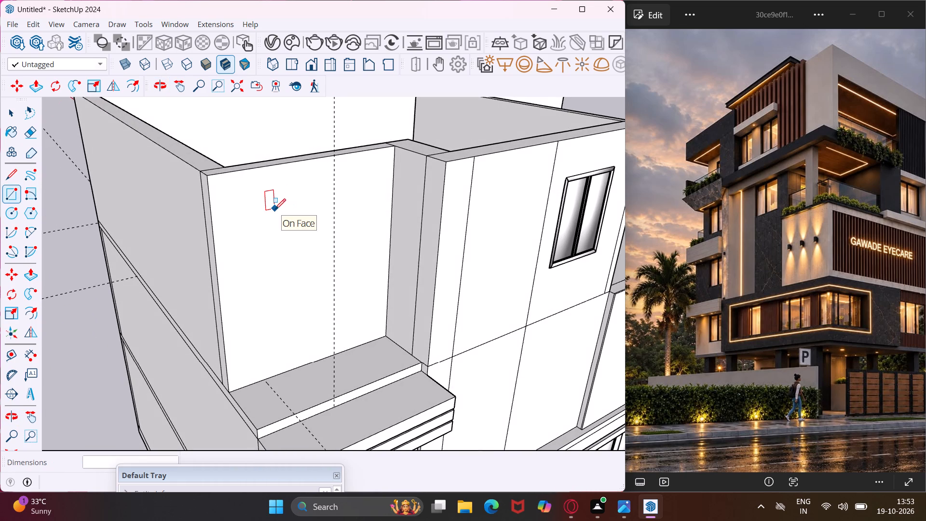
click(264, 201)
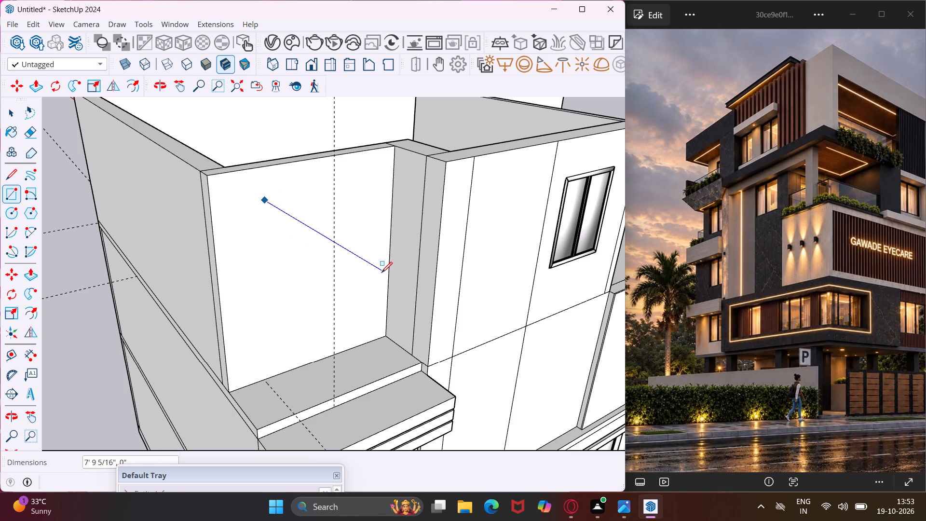
middle_drag(377, 275, 305, 269)
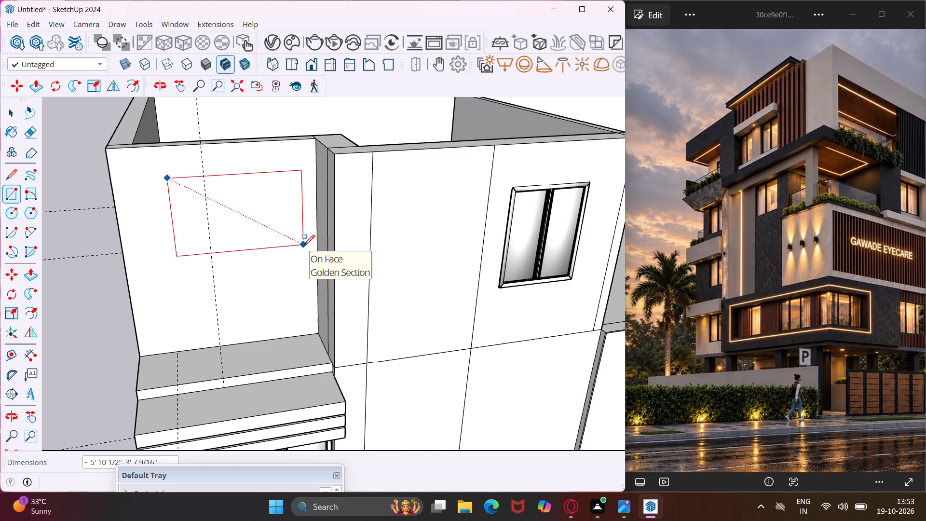
click(304, 246)
key(Escape)
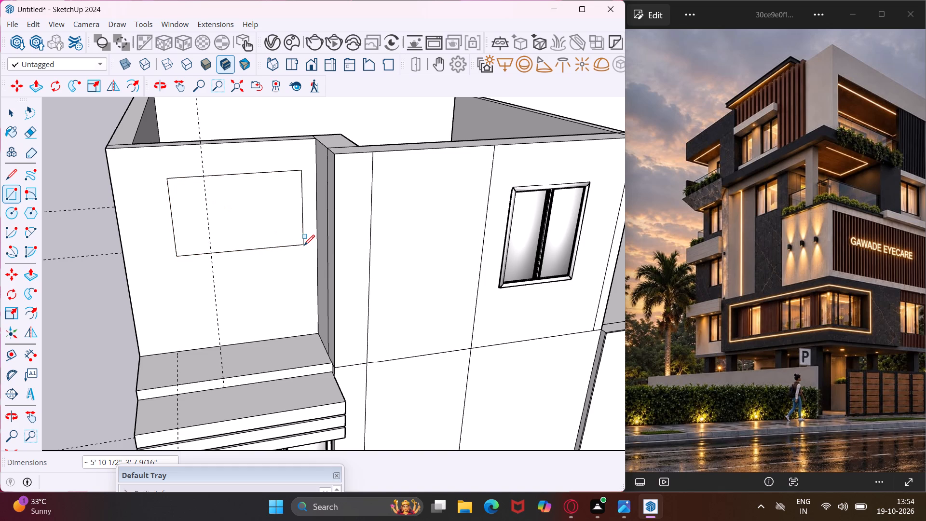
key(space)
Push the window rectangle about 8 5/8" through the full wall thickness to cut an opening.
middle_drag(288, 241, 427, 252)
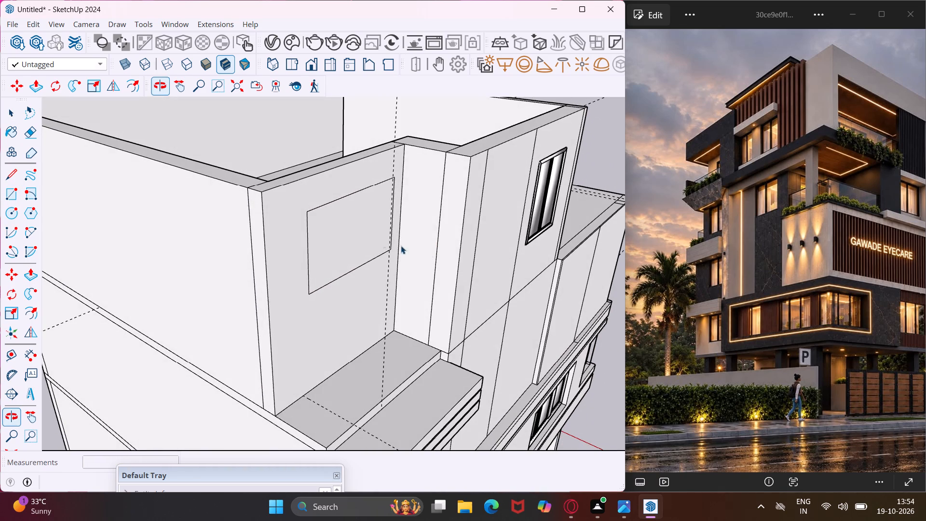
click(341, 228)
key(p)
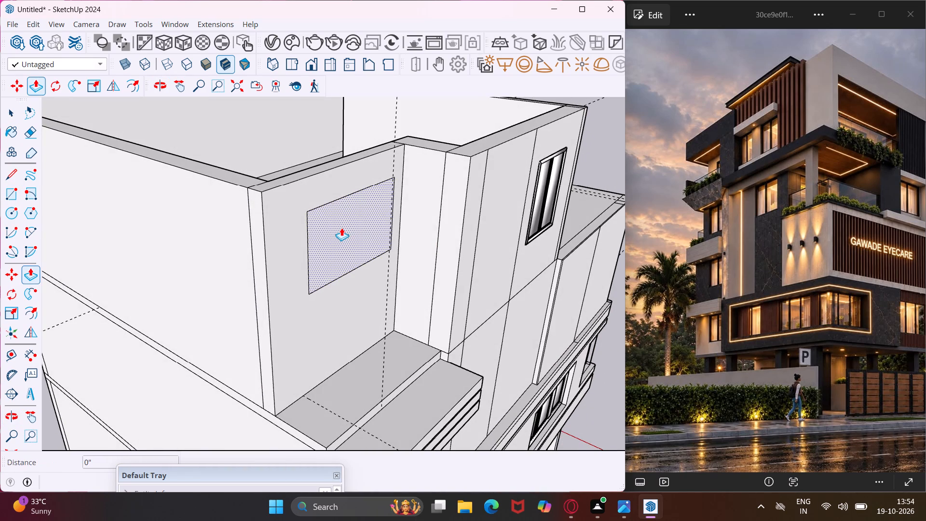
click(341, 228)
click(311, 165)
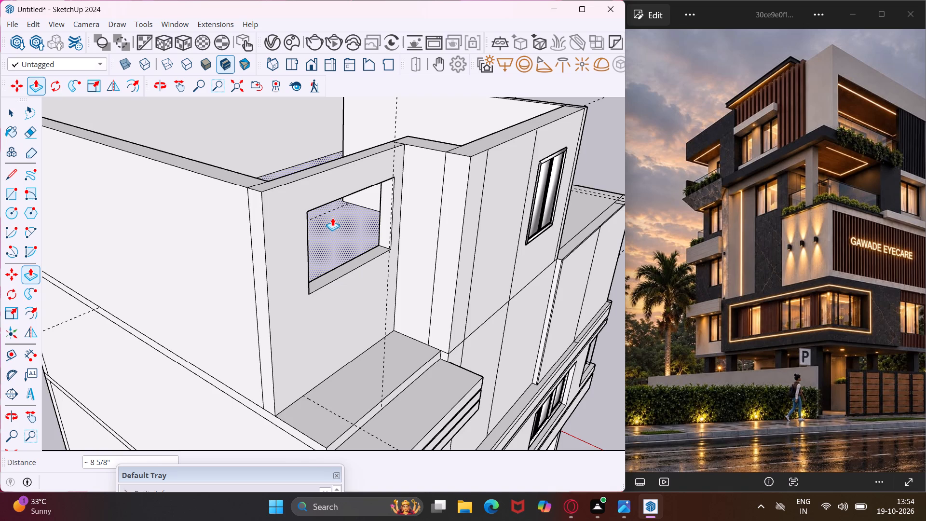
key(Escape)
key(space)
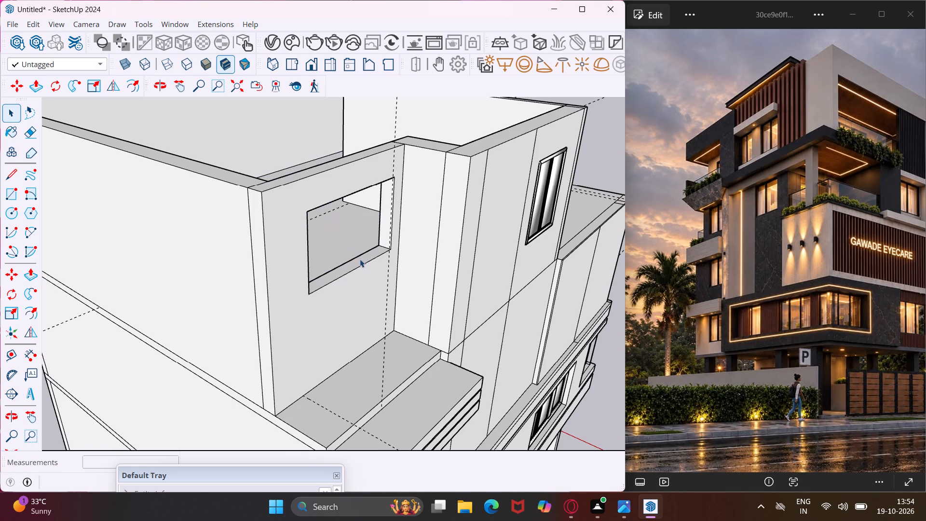
Lower the sill face of the opening above the stepped ledge by 1' 2" with Push/Pull.
middle_drag(360, 259, 298, 244)
middle_drag(299, 244, 382, 292)
scroll(359, 303, up, 3)
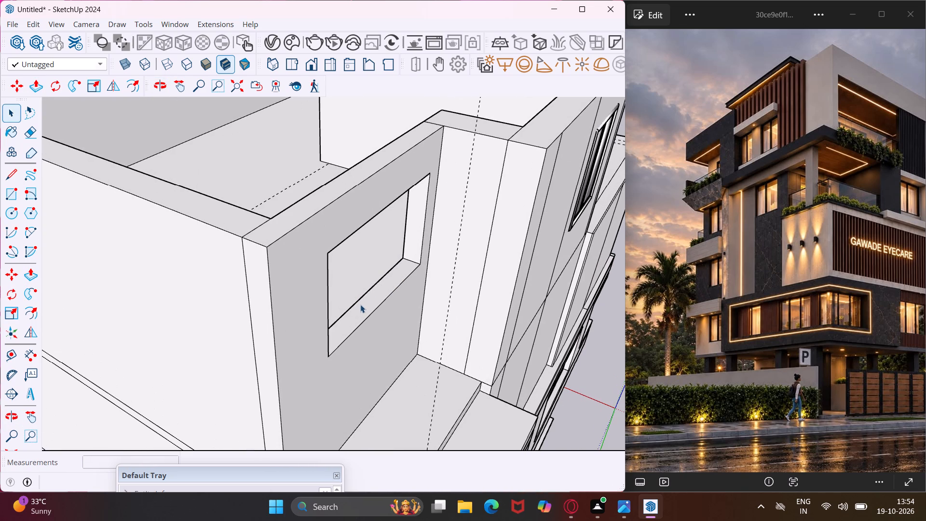
click(360, 304)
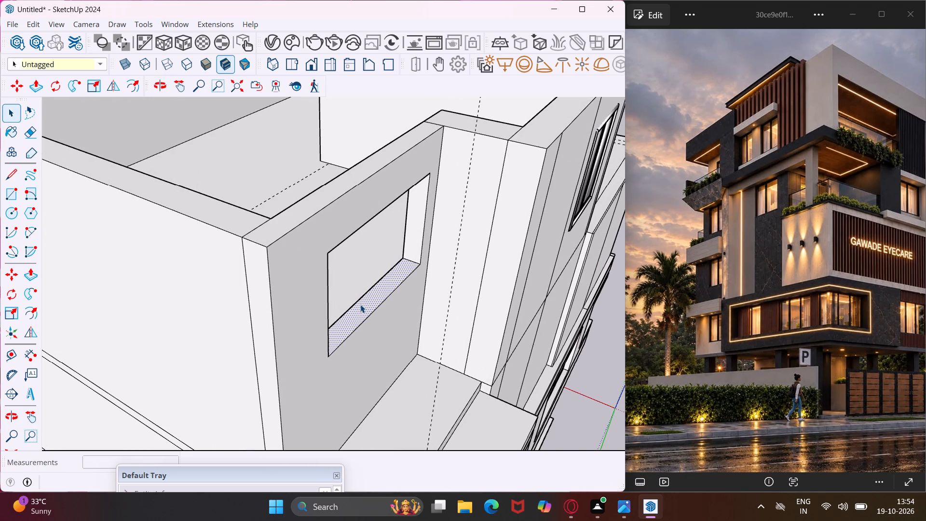
key(p)
click(361, 305)
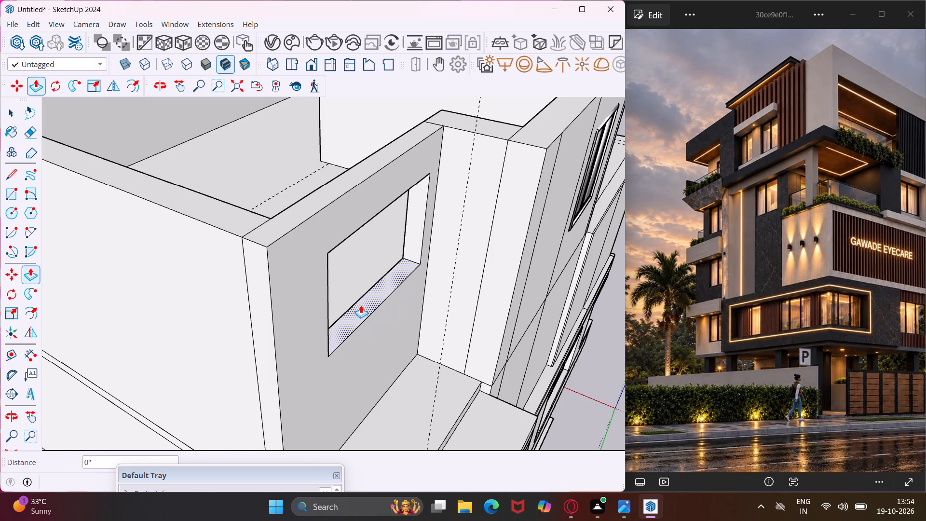
click(363, 332)
Pull the top inner face of the wall opening down a short way to lower its head.
middle_drag(363, 332, 331, 315)
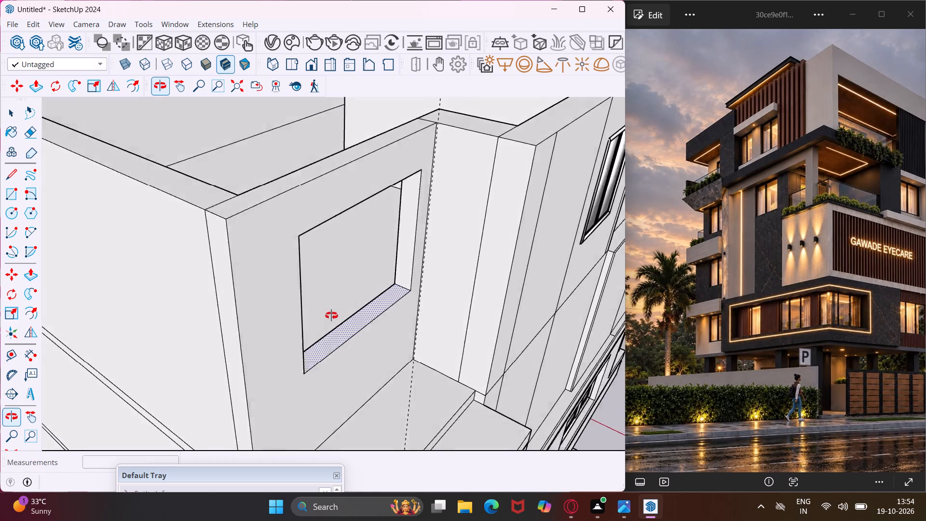
middle_drag(331, 315, 280, 279)
middle_drag(298, 175, 304, 137)
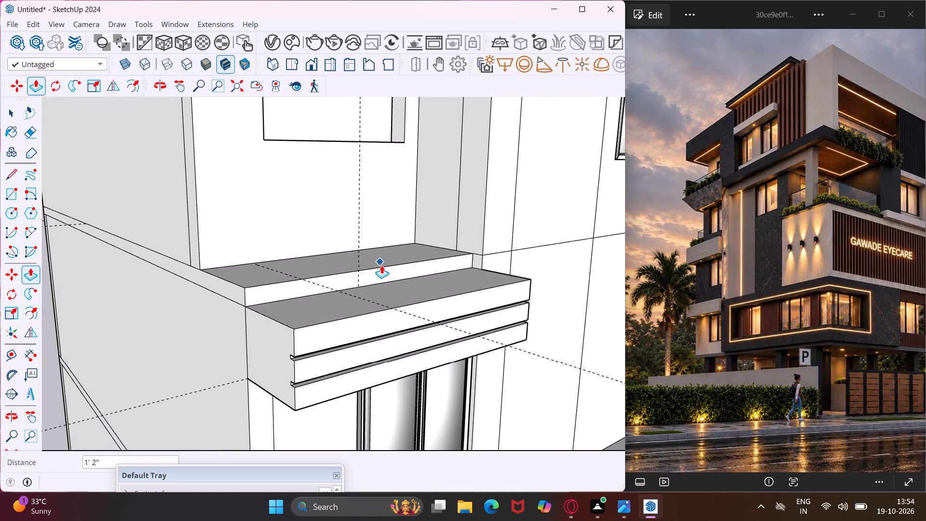
click(176, 84)
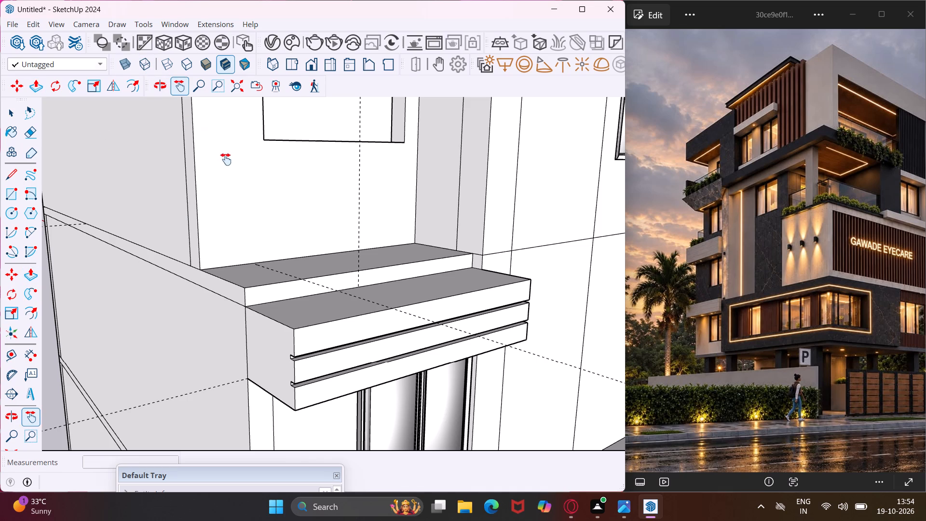
drag(226, 159, 154, 434)
middle_drag(204, 399, 209, 353)
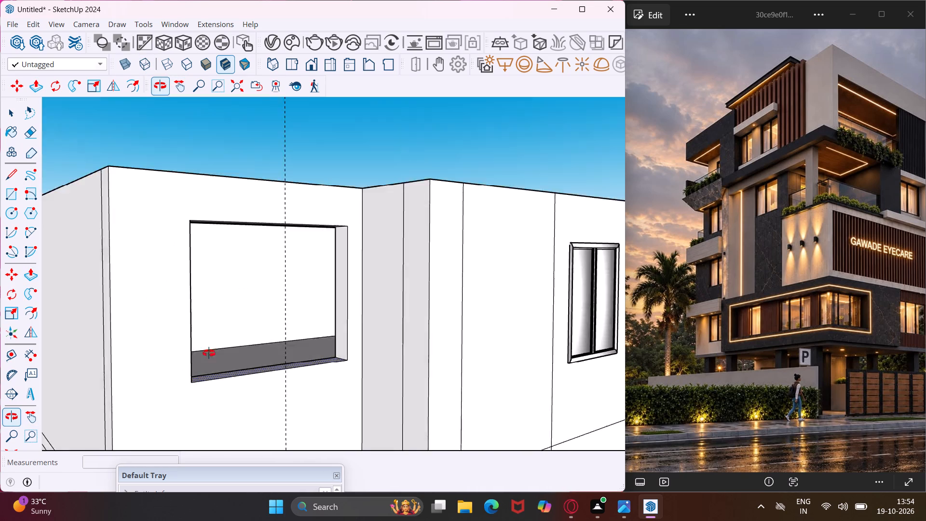
middle_drag(209, 353, 248, 285)
key(Escape)
key(space)
scroll(292, 195, up, 1)
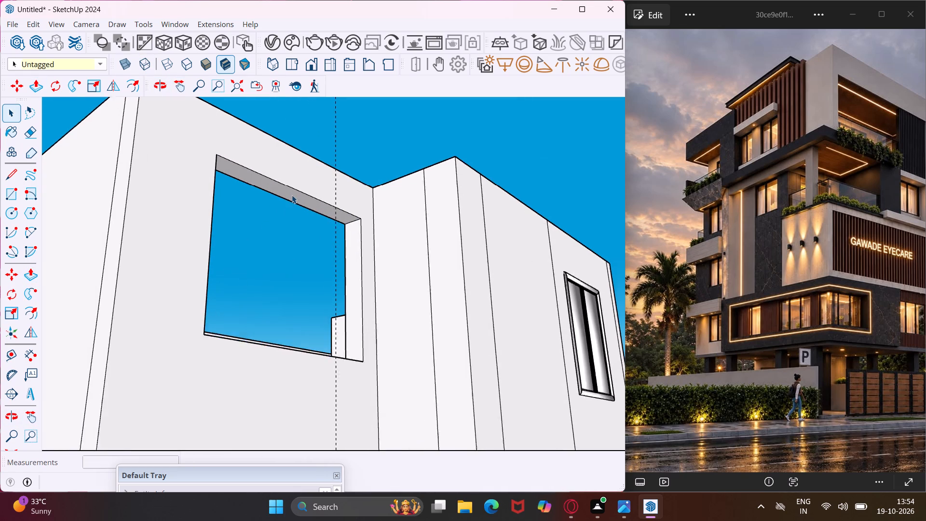
scroll(292, 195, up, 1)
click(292, 195)
key(p)
click(291, 194)
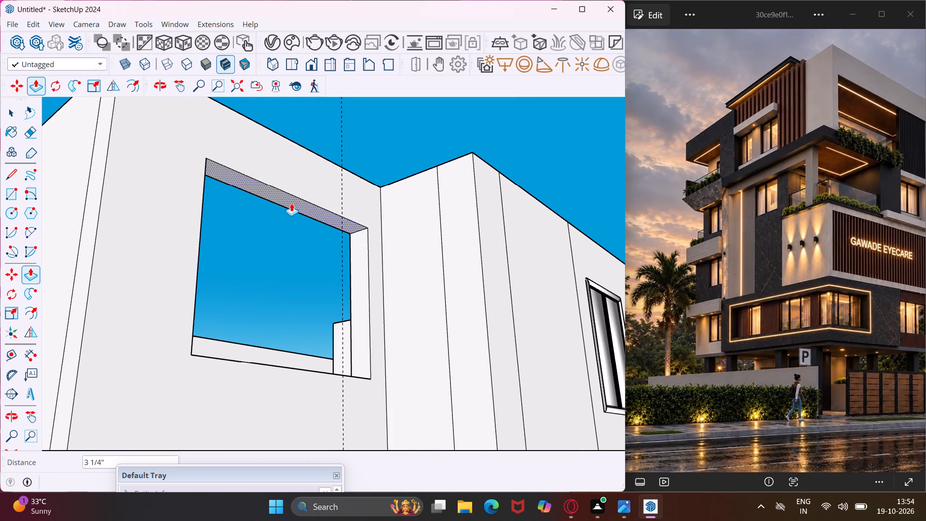
click(288, 219)
Push the opening's sill face down slightly further to make the opening taller.
middle_drag(287, 221, 316, 319)
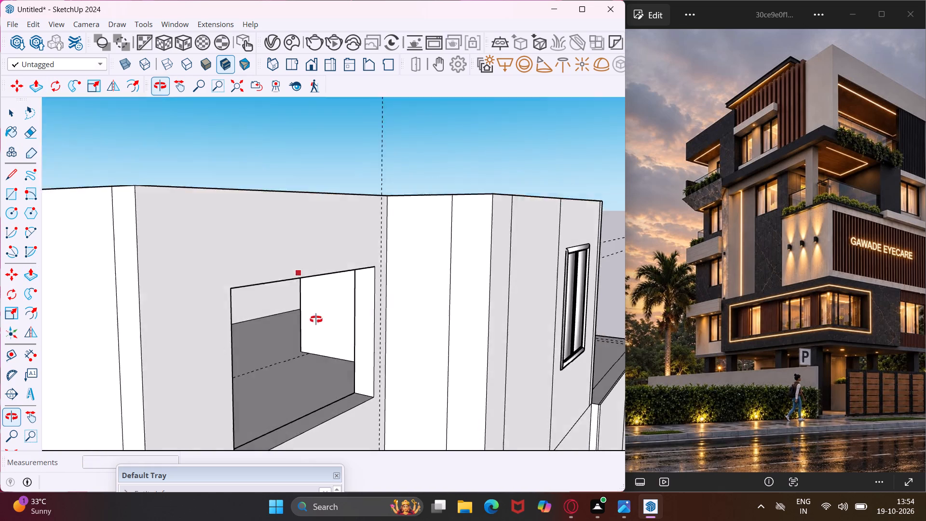
middle_drag(316, 319, 327, 332)
scroll(332, 381, down, 3)
key(Escape)
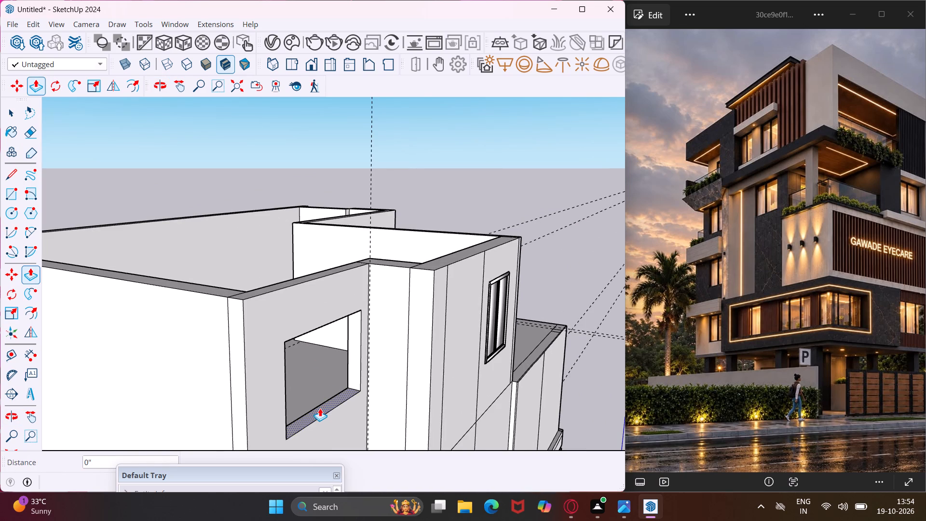
click(320, 408)
click(319, 420)
middle_drag(318, 419, 274, 401)
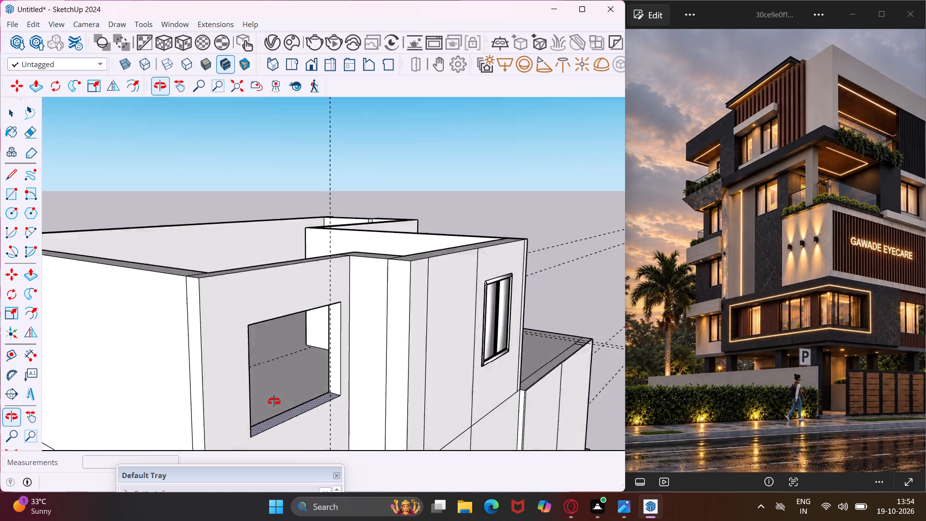
middle_drag(274, 401, 179, 388)
key(Escape)
key(space)
Copy the existing two-pane window into the new wall opening, aligning its lower corner with the opening's lower outer corner.
scroll(206, 392, down, 2)
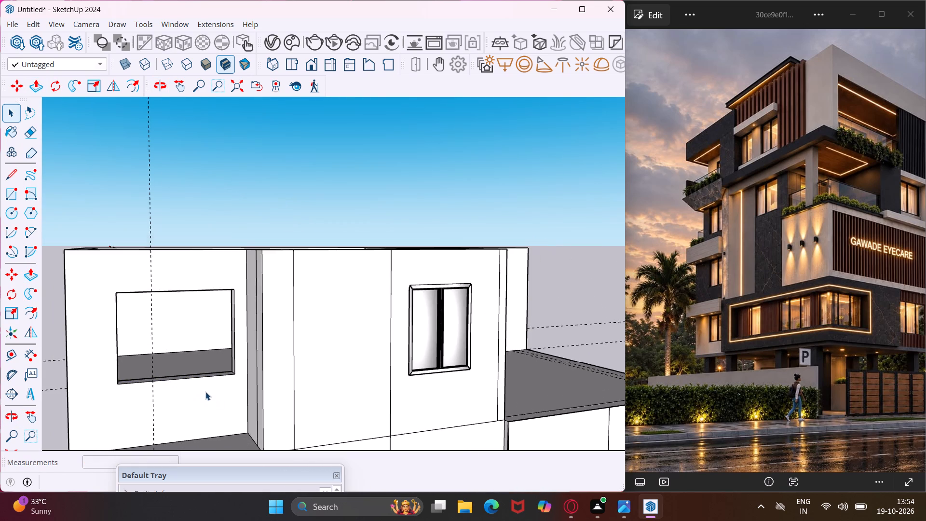
scroll(205, 392, down, 2)
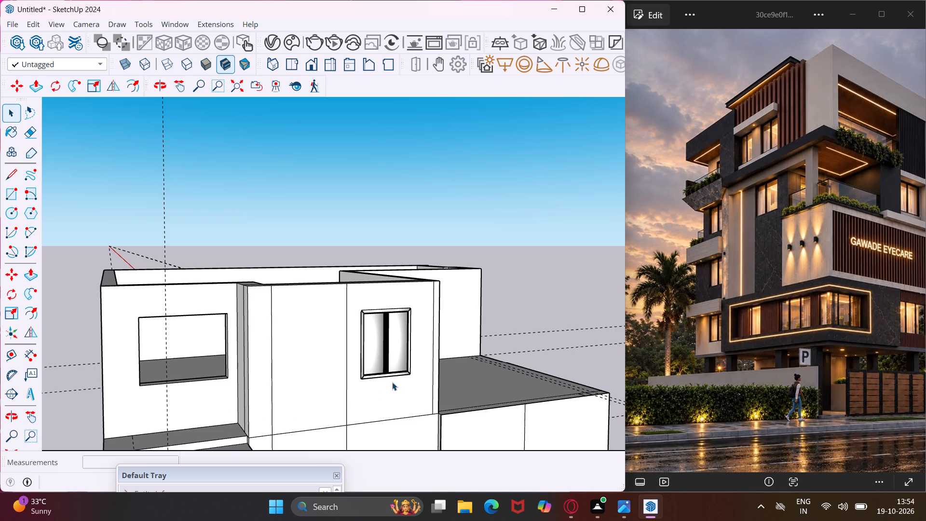
click(383, 374)
key(m)
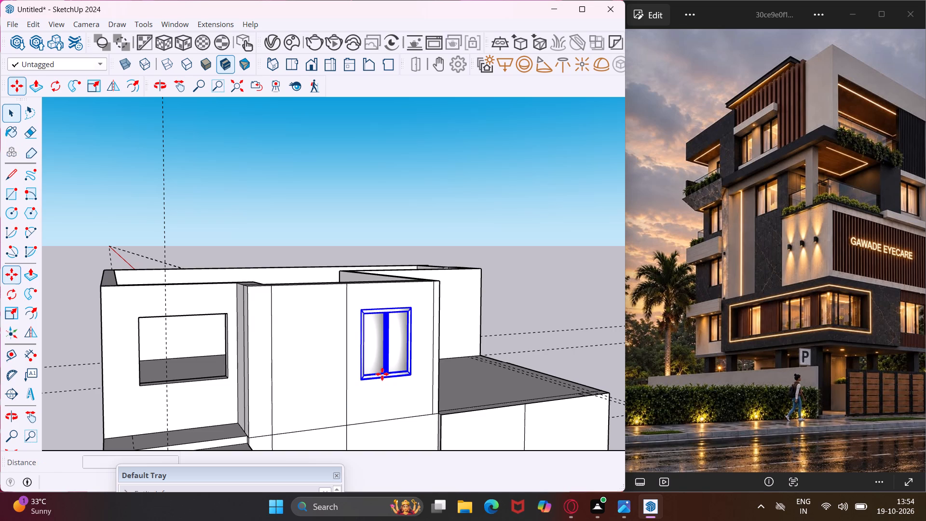
click(361, 379)
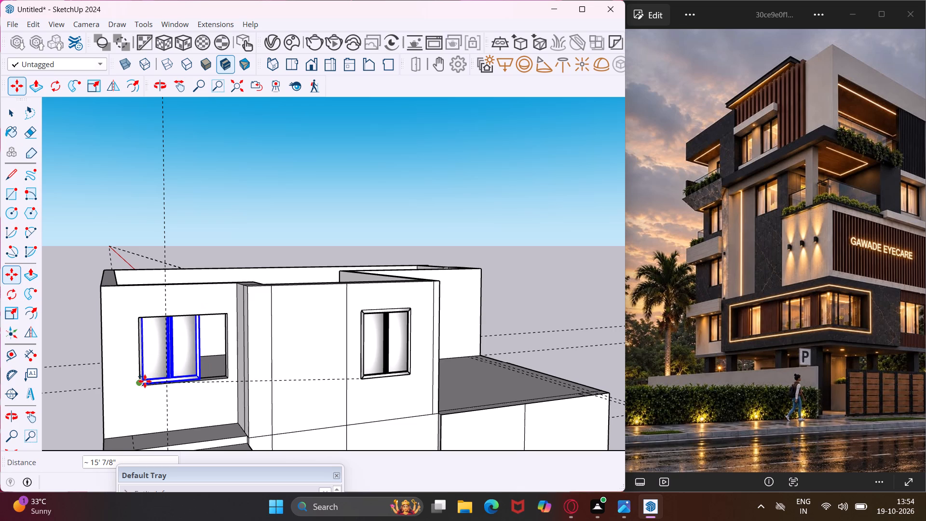
click(143, 383)
Scale the copied window from its top edge to about -1.76 in depth and 1.00 in height.
scroll(143, 383, down, 1)
middle_drag(143, 383, 98, 362)
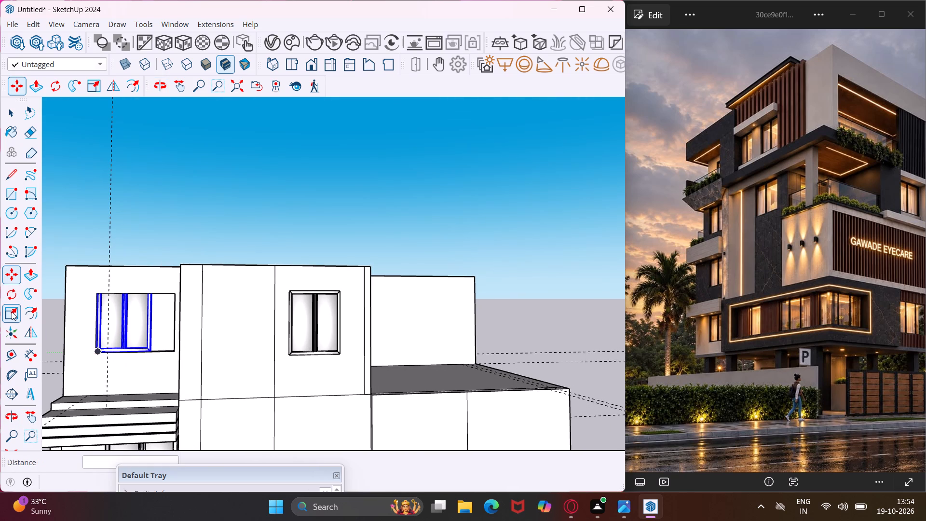
click(12, 312)
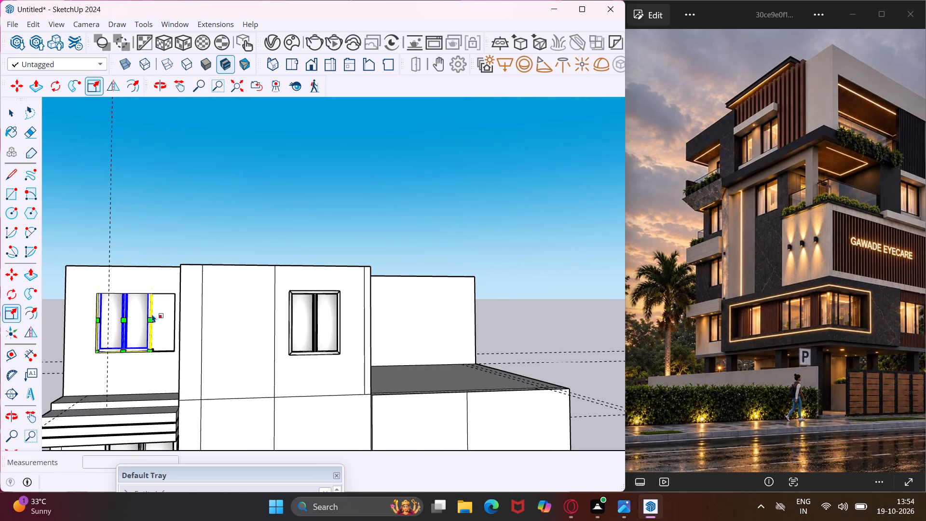
scroll(152, 314, up, 4)
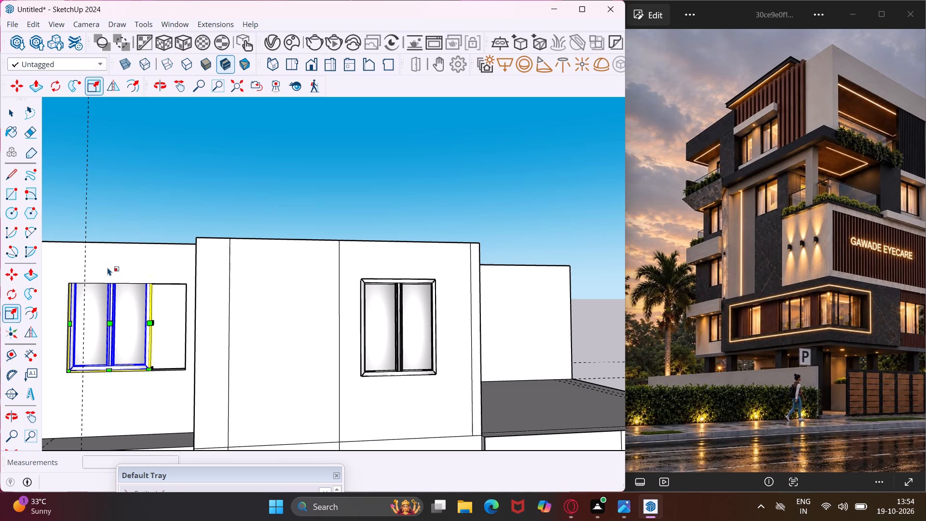
click(113, 273)
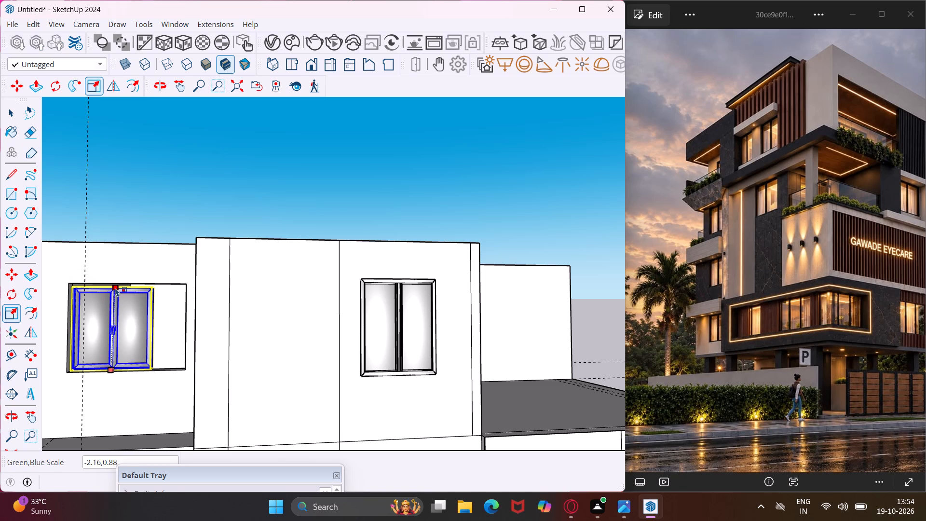
click(115, 286)
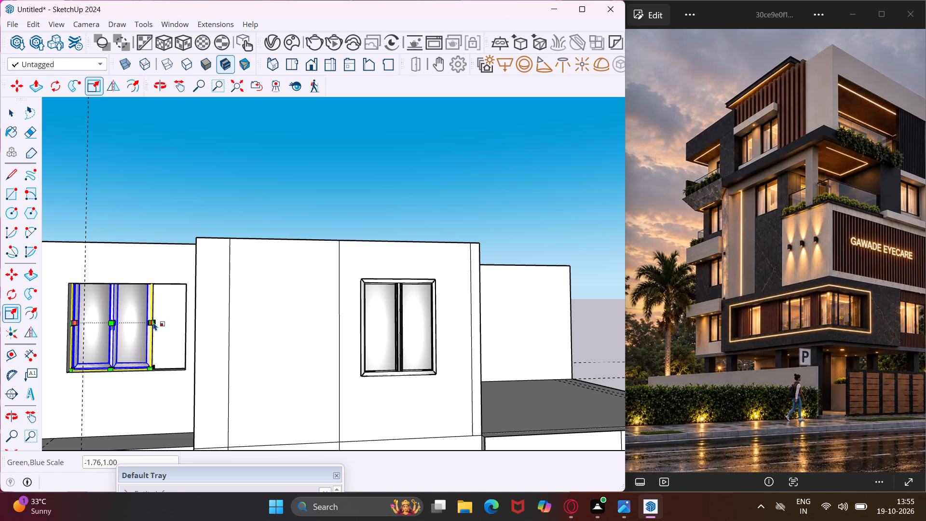
Scale the copied window's width by about 1.47 so it spans the wall opening.
scroll(159, 323, up, 3)
middle_drag(159, 323, 138, 331)
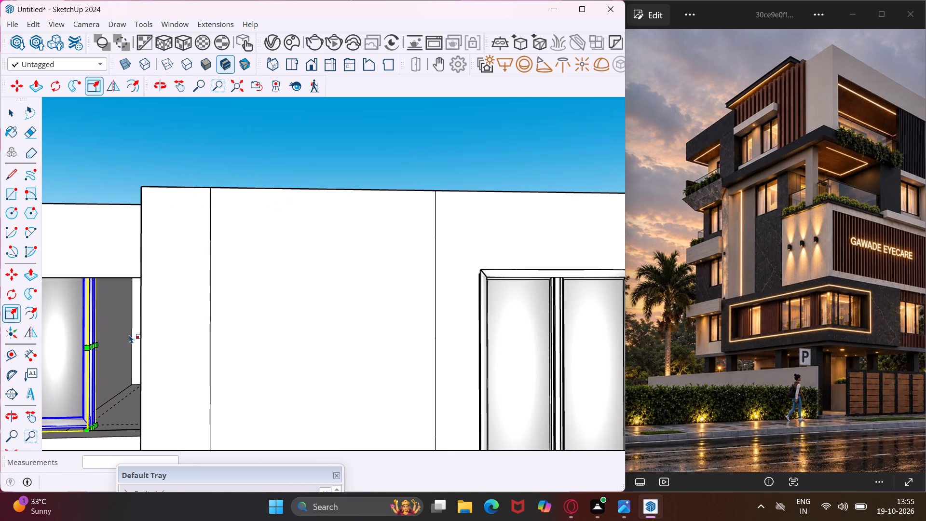
click(95, 349)
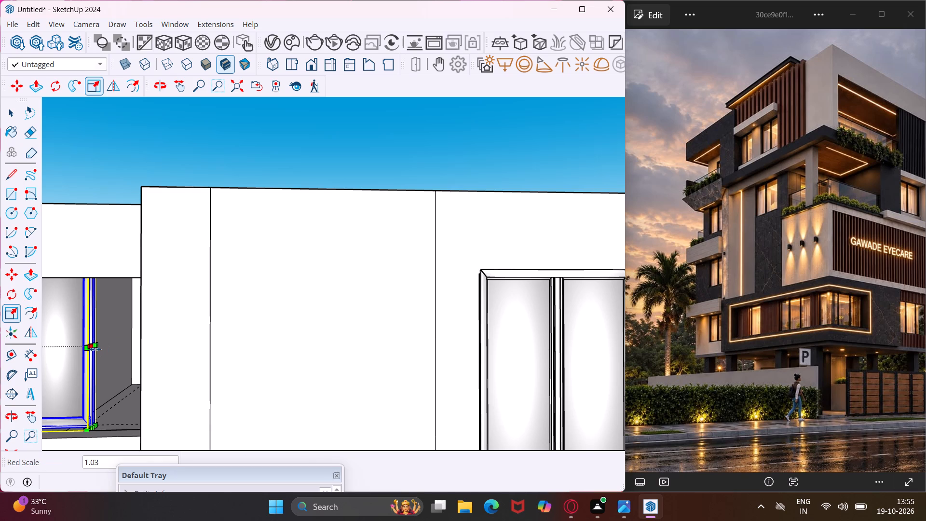
middle_drag(110, 350, 182, 362)
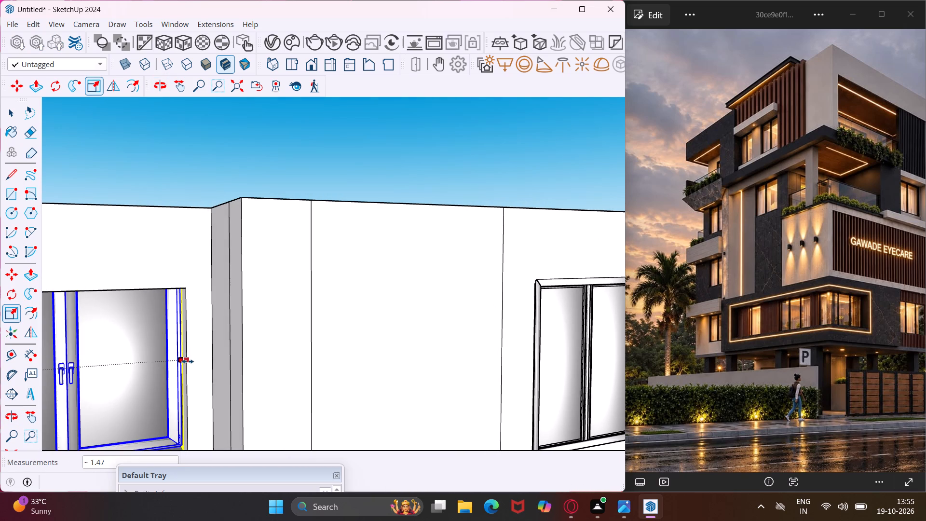
click(188, 361)
key(Escape)
key(space)
Inspect the fitted window, the upper storey walls and the stepped ledge below from several angles.
scroll(176, 344, down, 3)
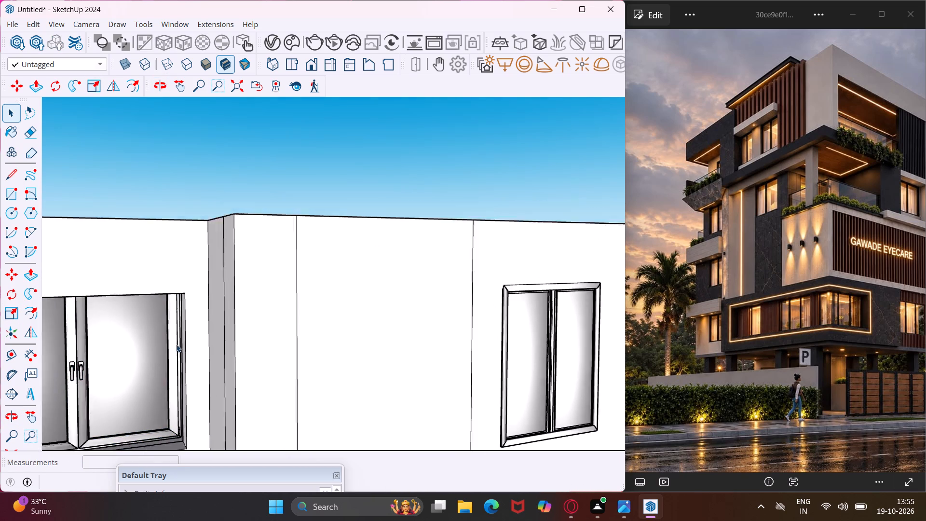
scroll(176, 344, down, 7)
middle_drag(143, 352, 301, 400)
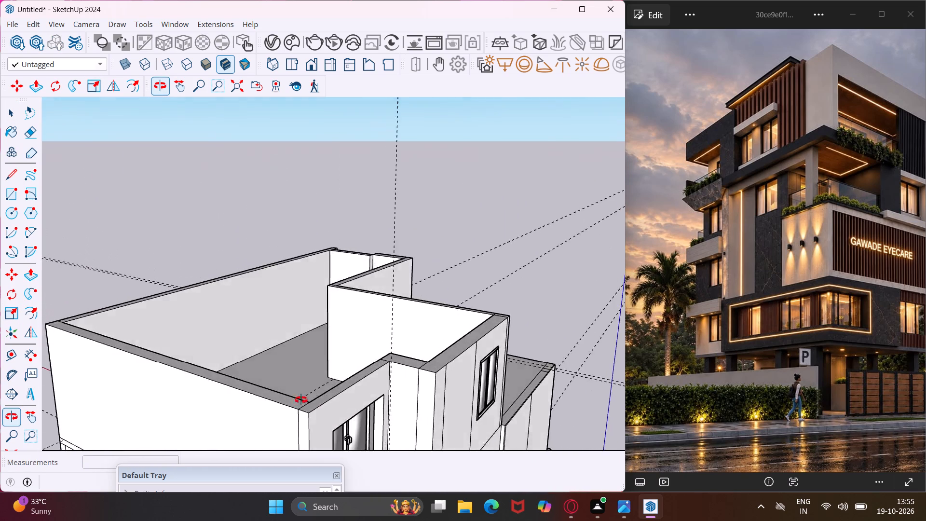
middle_drag(301, 400, 325, 406)
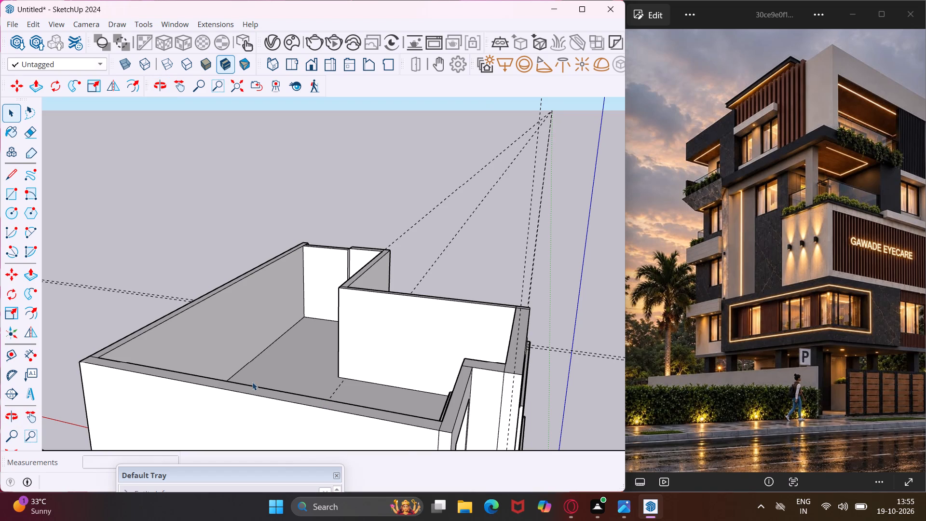
scroll(256, 364, down, 6)
middle_drag(319, 411, 335, 365)
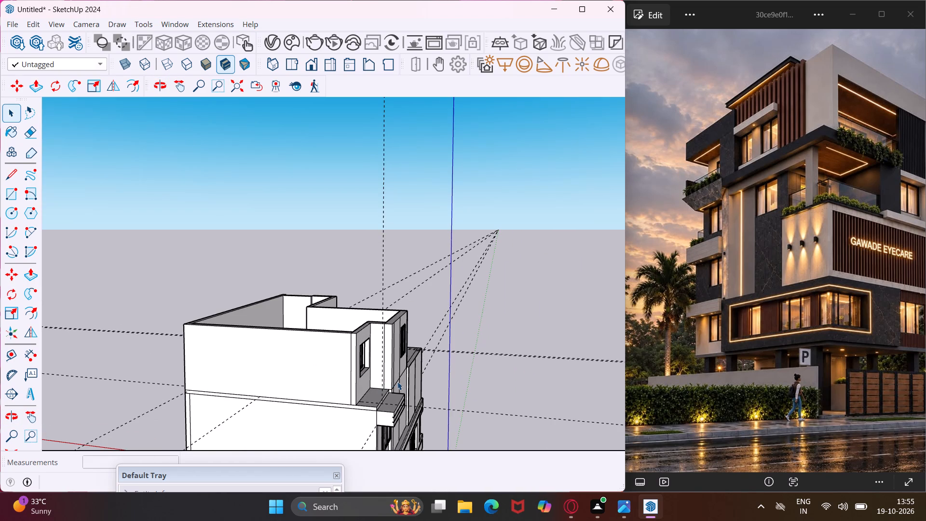
scroll(398, 382, up, 6)
middle_drag(396, 383, 317, 398)
scroll(299, 394, down, 5)
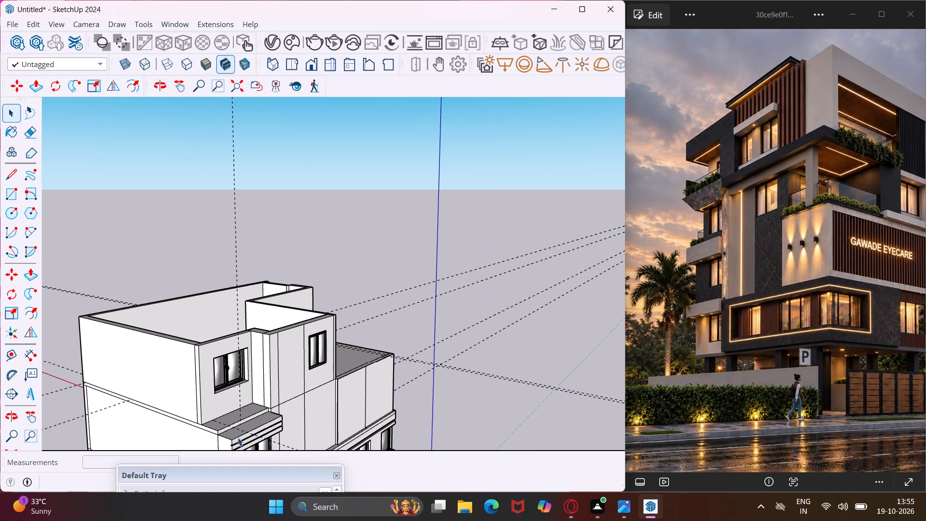
middle_drag(238, 438, 253, 393)
scroll(256, 397, up, 3)
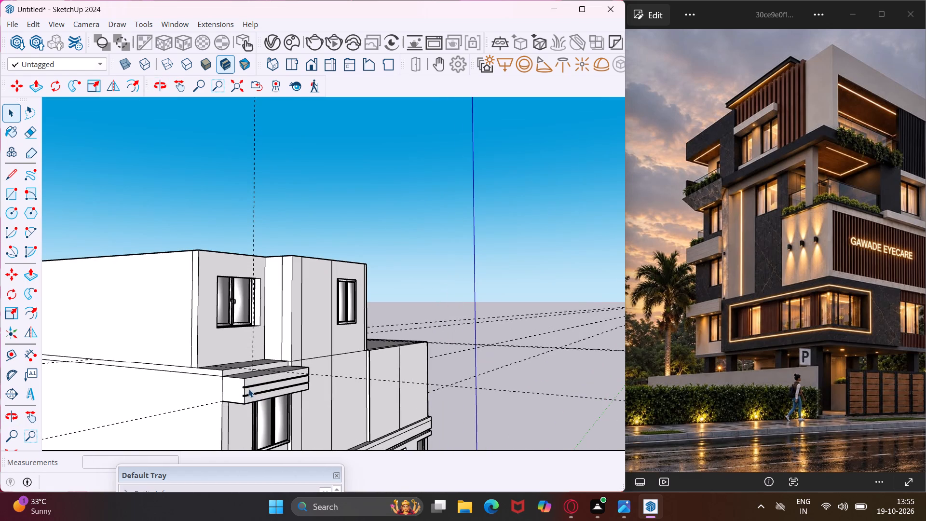
middle_drag(248, 389, 110, 407)
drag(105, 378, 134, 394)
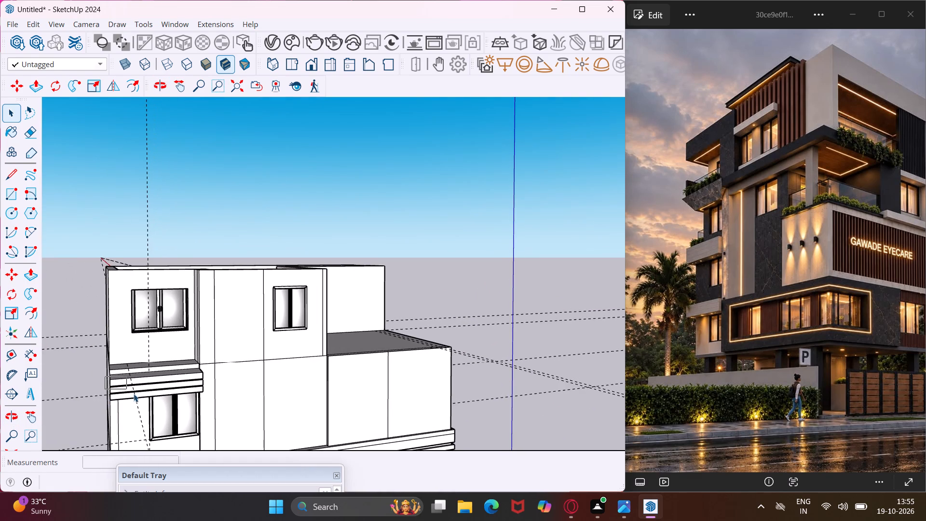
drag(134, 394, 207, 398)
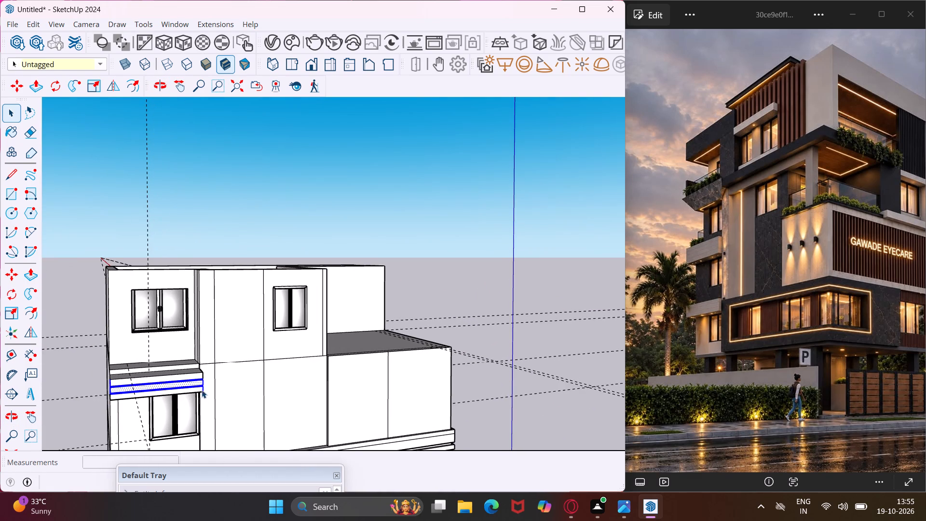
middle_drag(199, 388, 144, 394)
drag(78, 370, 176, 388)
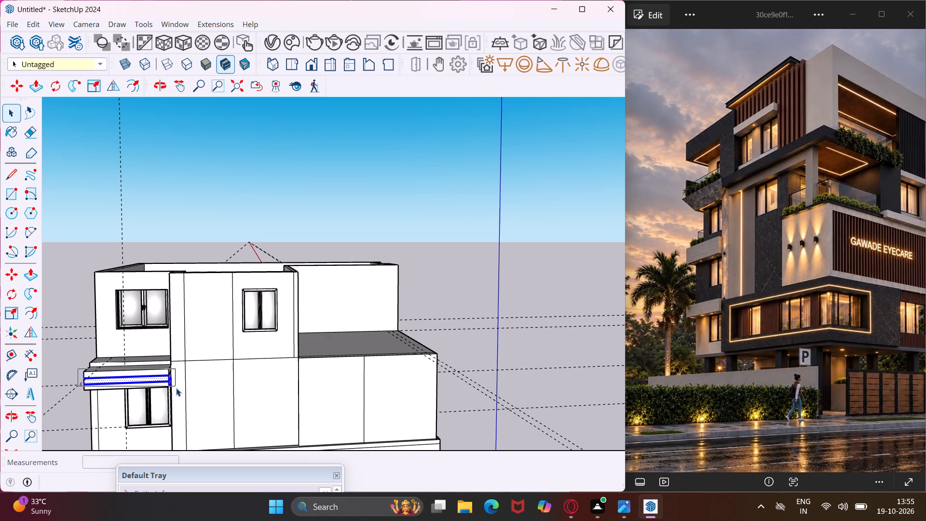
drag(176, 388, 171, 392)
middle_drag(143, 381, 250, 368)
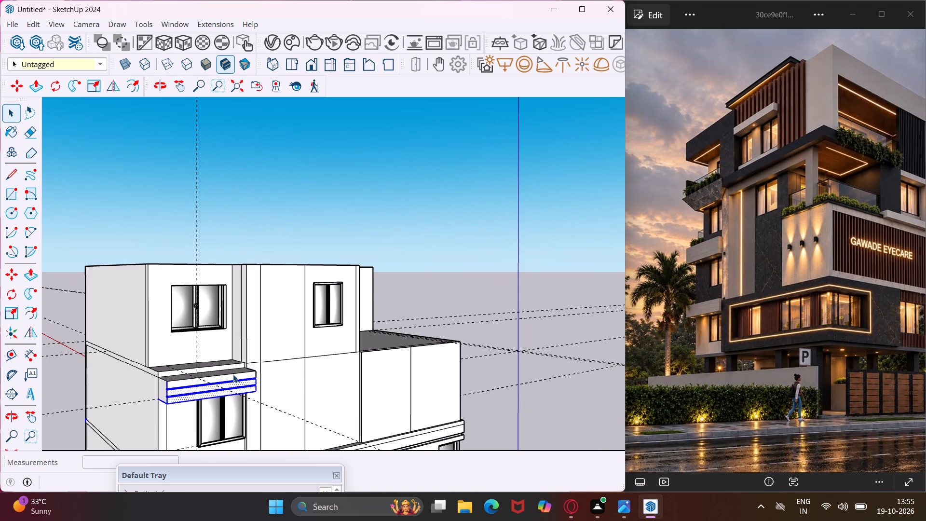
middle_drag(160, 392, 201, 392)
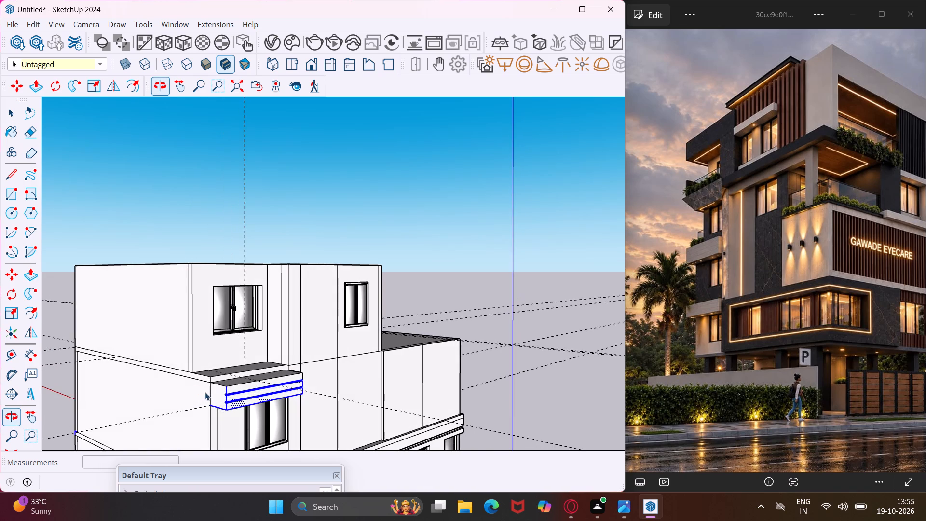
Push the front face of the ledge's top band inward 2" with Push/Pull.
scroll(225, 388, up, 3)
click(234, 388)
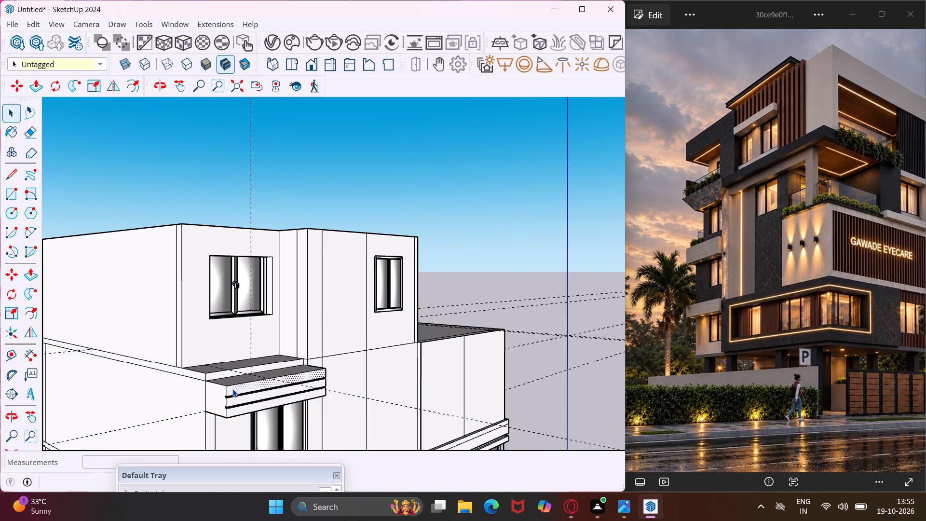
key(p)
click(229, 389)
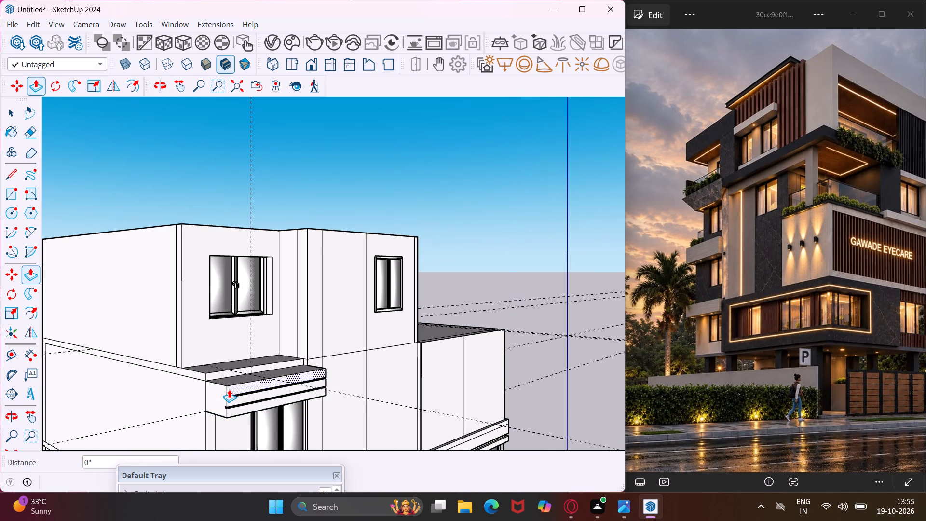
click(221, 387)
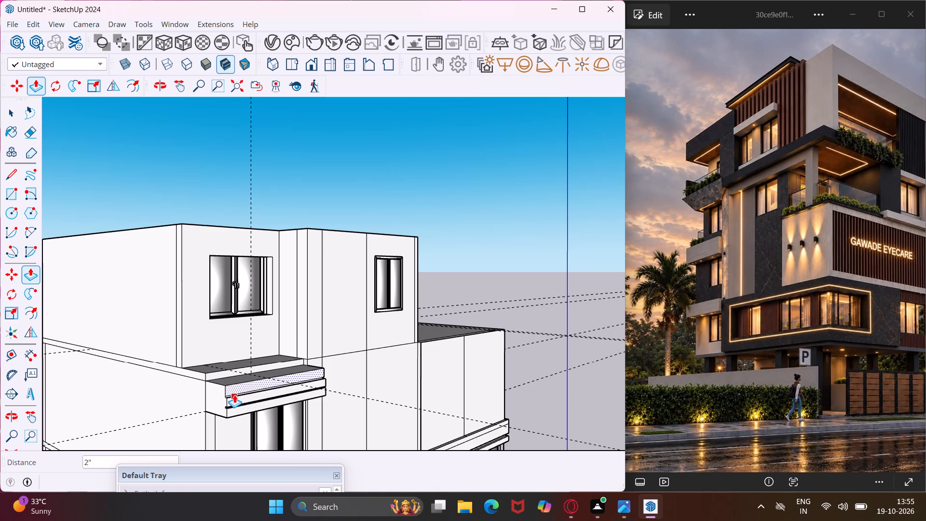
key(Escape)
key(space)
Push the front face of the ledge's middle band inward 2" to line up with the top band.
scroll(234, 398, up, 3)
click(234, 398)
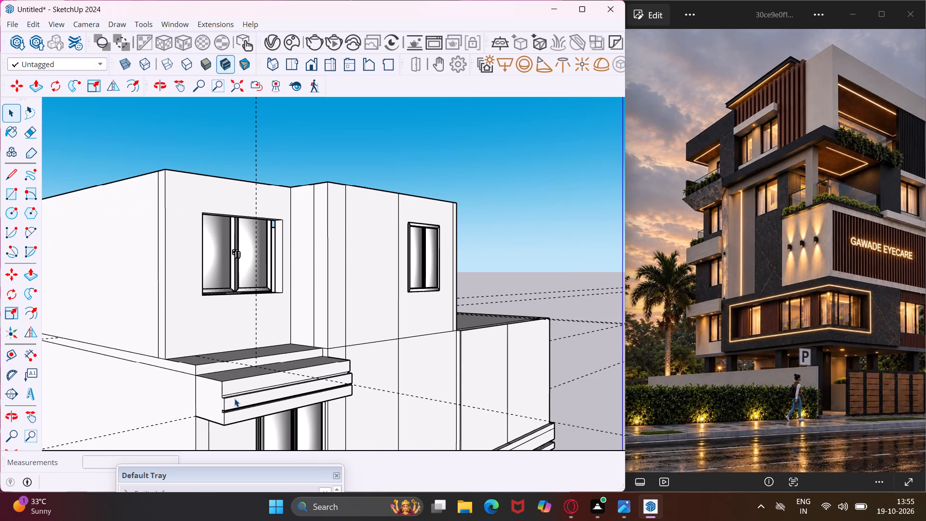
click(235, 401)
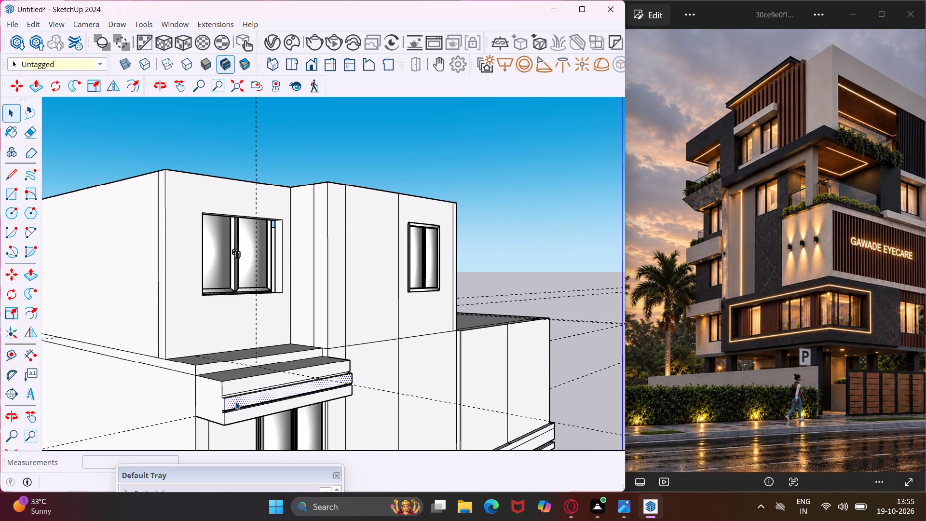
key(p)
click(235, 401)
click(220, 398)
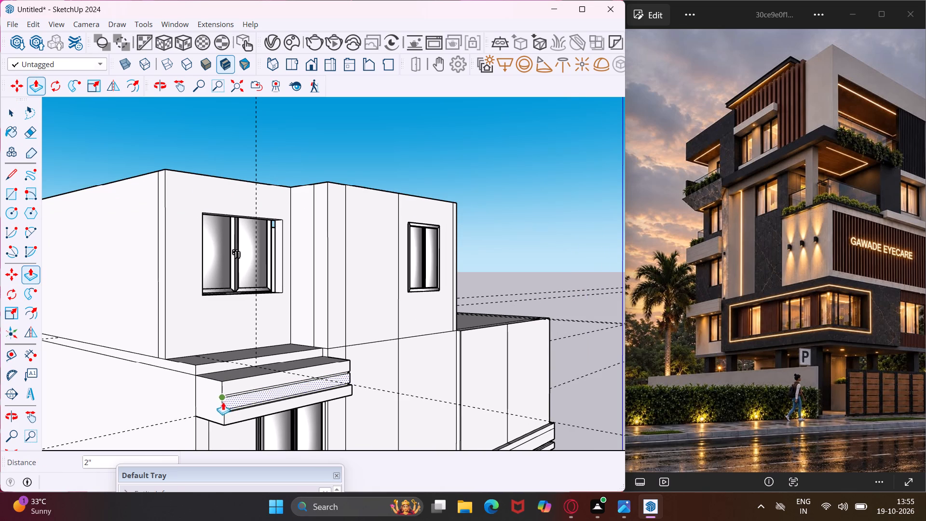
key(Escape)
key(space)
Push the front face of the ledge's bottom band inward 2" to line up with the bands above.
click(231, 417)
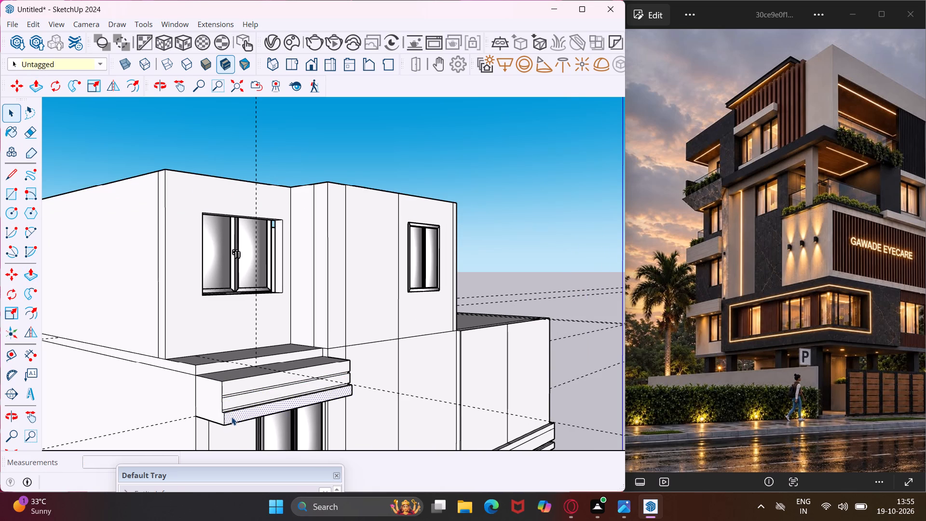
key(p)
click(231, 417)
click(223, 414)
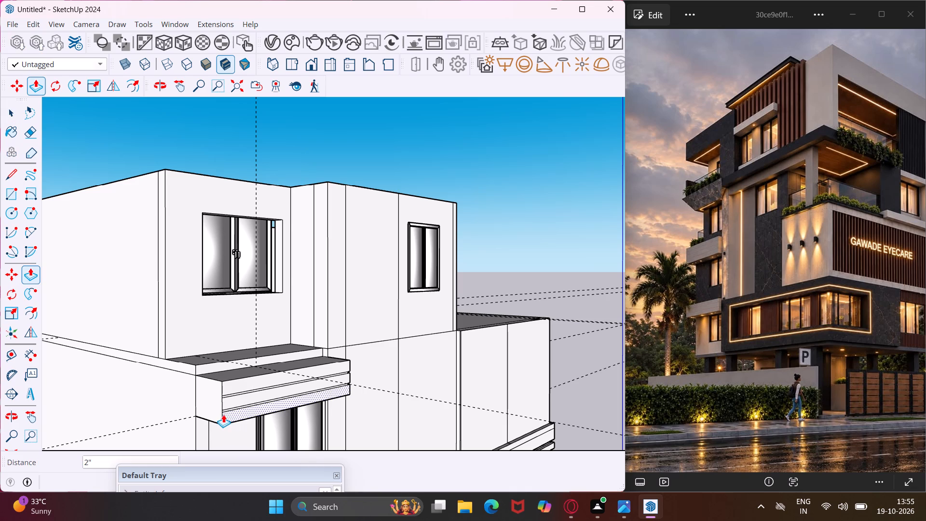
middle_drag(223, 414, 220, 353)
scroll(216, 369, up, 1)
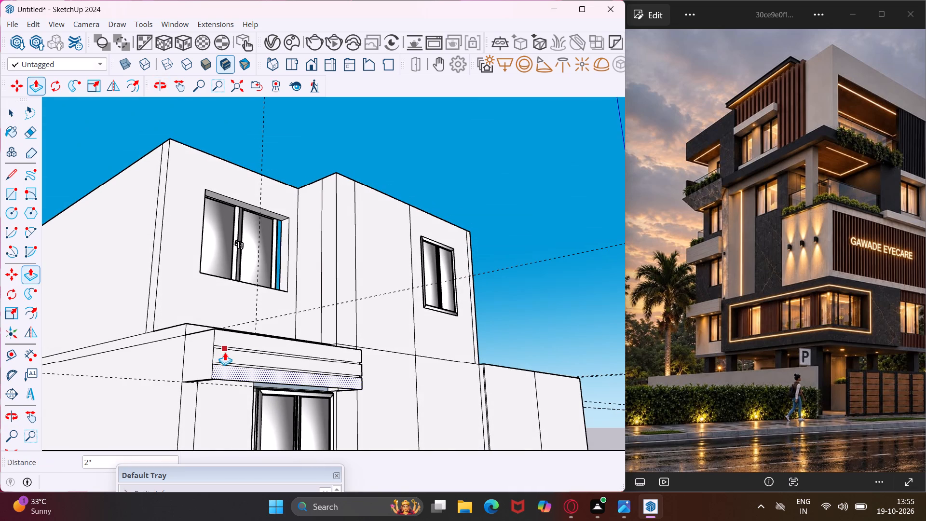
key(Escape)
key(space)
Push the front face of the ledge's top band inward 11 15/16" with Push/Pull.
scroll(223, 342, up, 3)
click(223, 342)
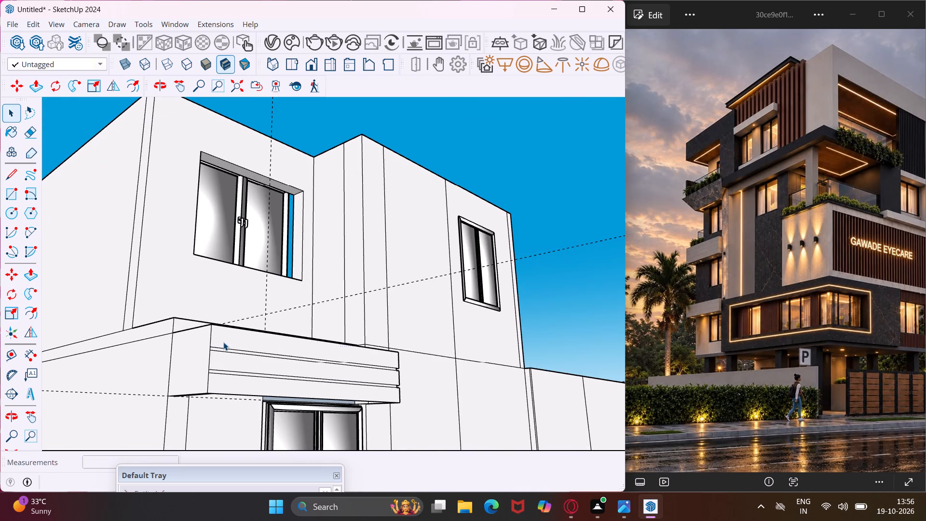
key(p)
click(223, 342)
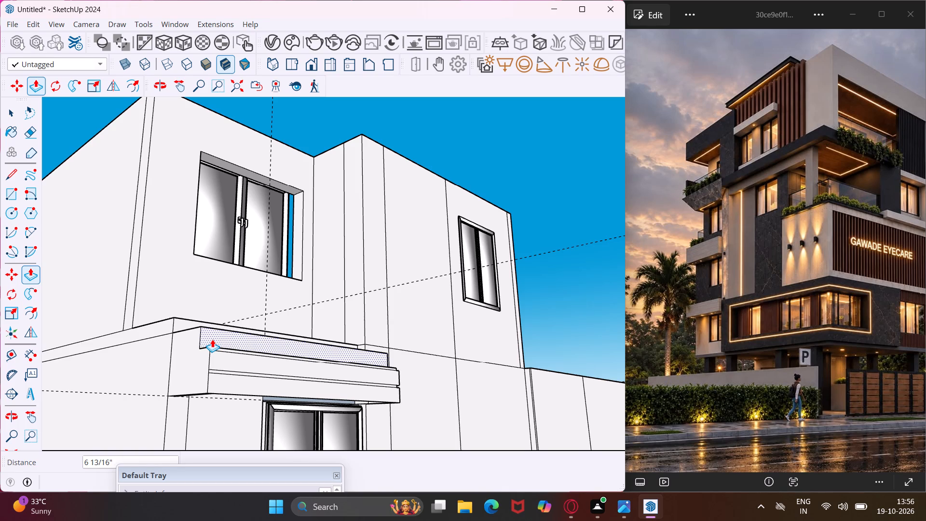
middle_drag(212, 339, 147, 434)
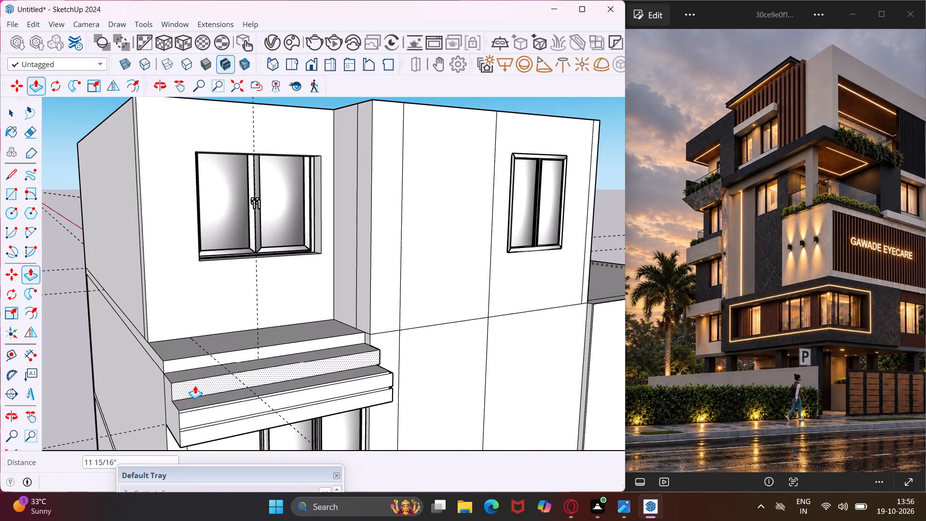
click(195, 385)
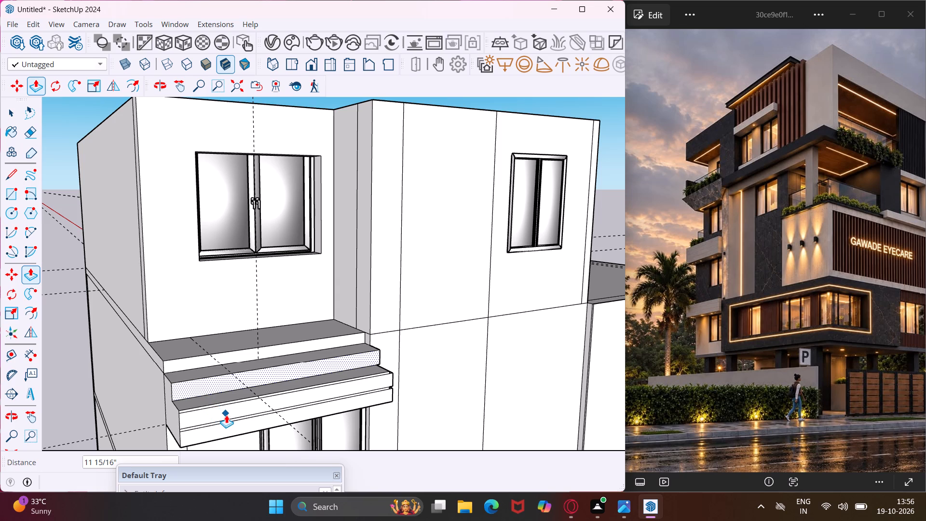
middle_drag(225, 415, 96, 407)
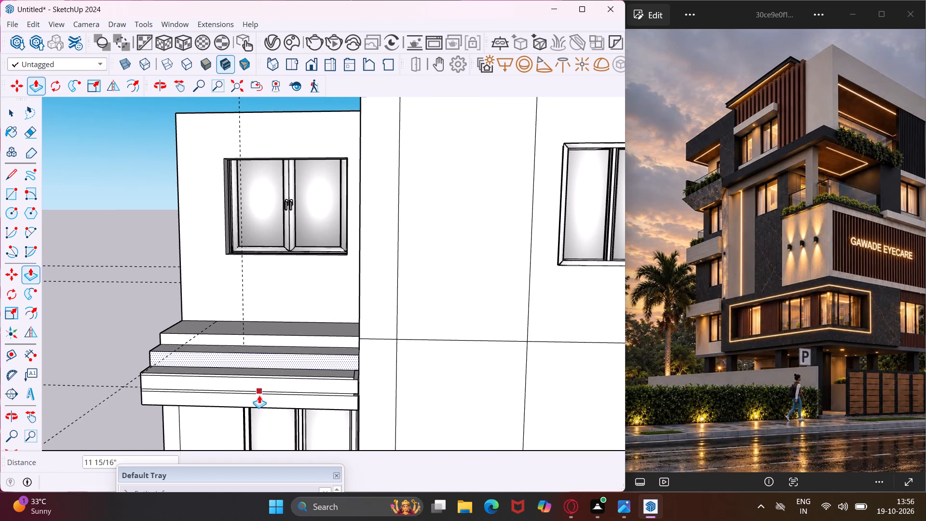
middle_drag(259, 395, 169, 399)
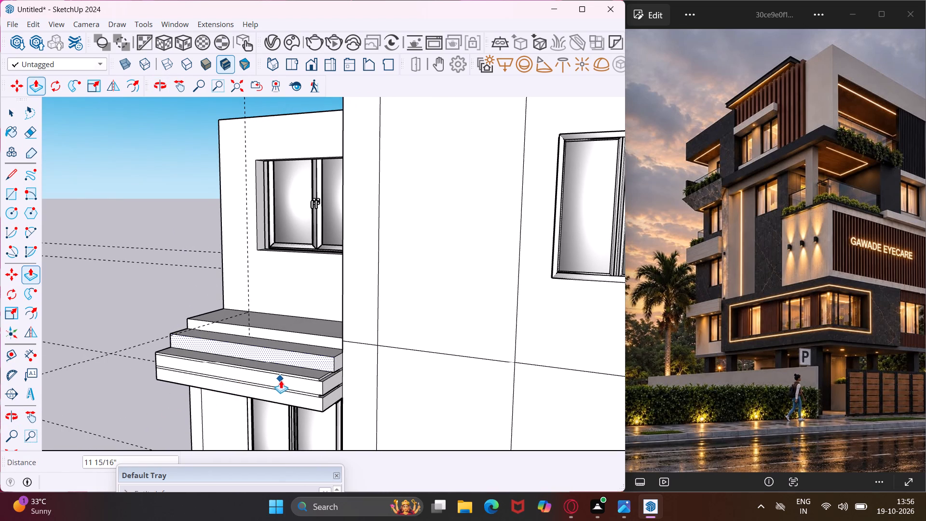
key(Escape)
key(space)
Push/Pull the small end face in the groove between the ledge's top and middle bands by 2".
scroll(299, 380, up, 7)
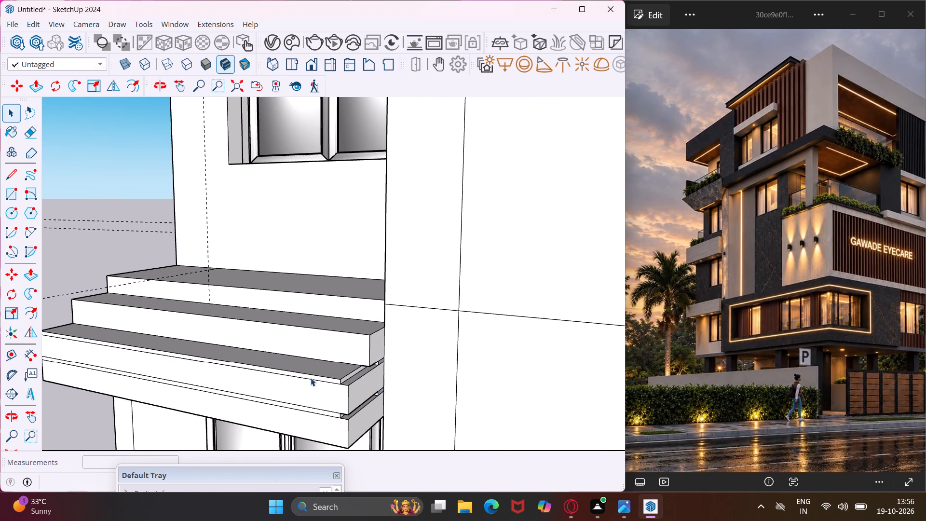
scroll(312, 378, up, 3)
middle_drag(357, 380, 275, 384)
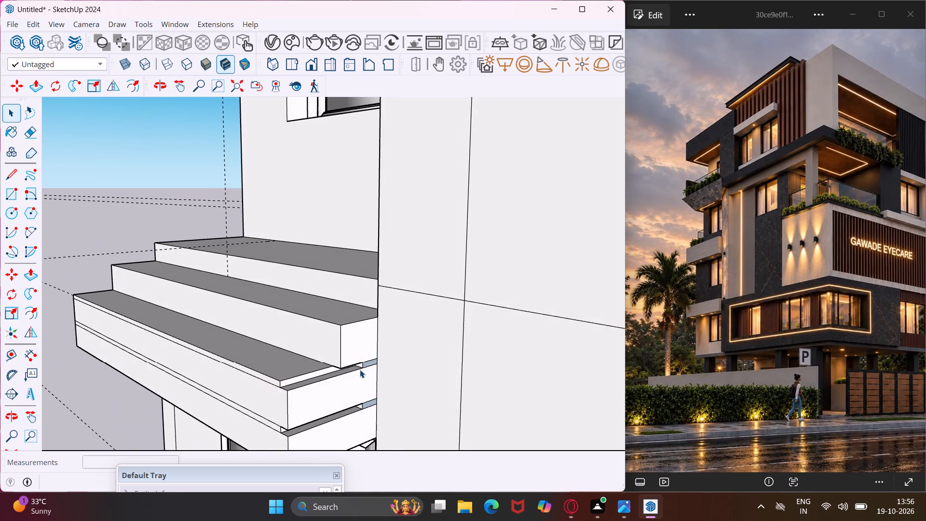
scroll(365, 366, up, 3)
middle_drag(365, 365, 372, 340)
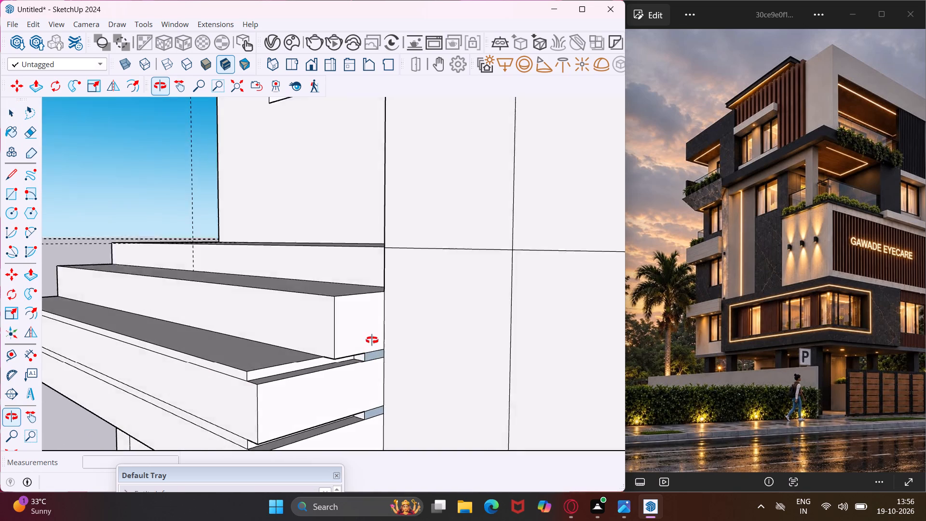
middle_drag(372, 340, 374, 336)
scroll(374, 336, up, 4)
click(370, 354)
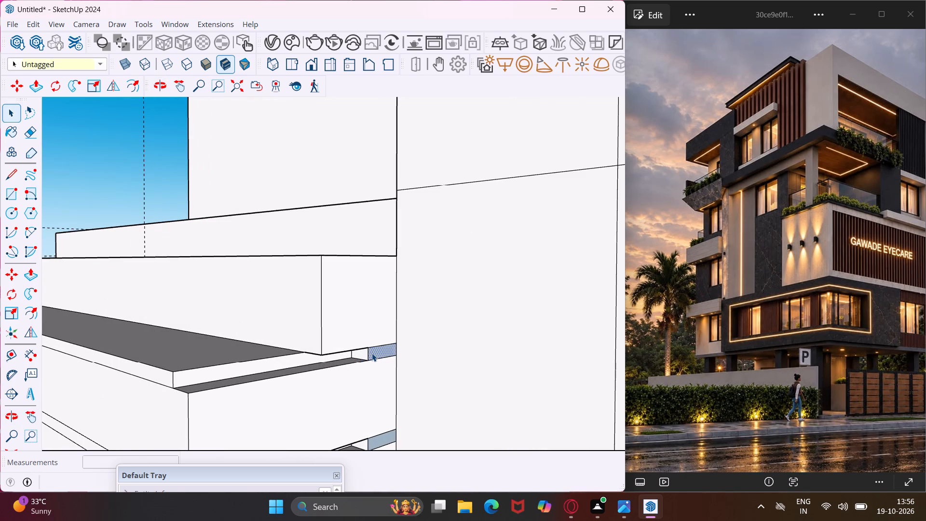
key(p)
click(372, 353)
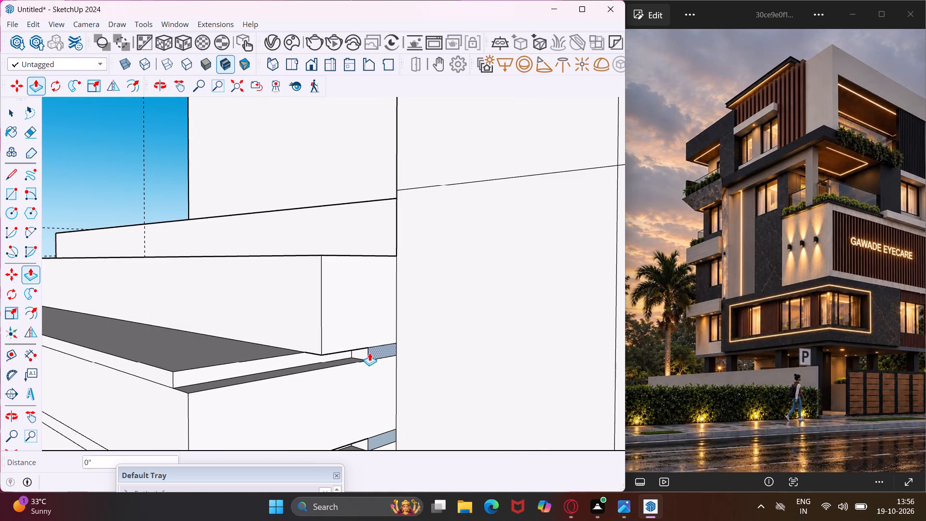
click(297, 362)
middle_drag(297, 362, 387, 337)
key(Escape)
key(space)
Push the front of the groove strip between the top and middle bands inward 11 15/16".
click(246, 367)
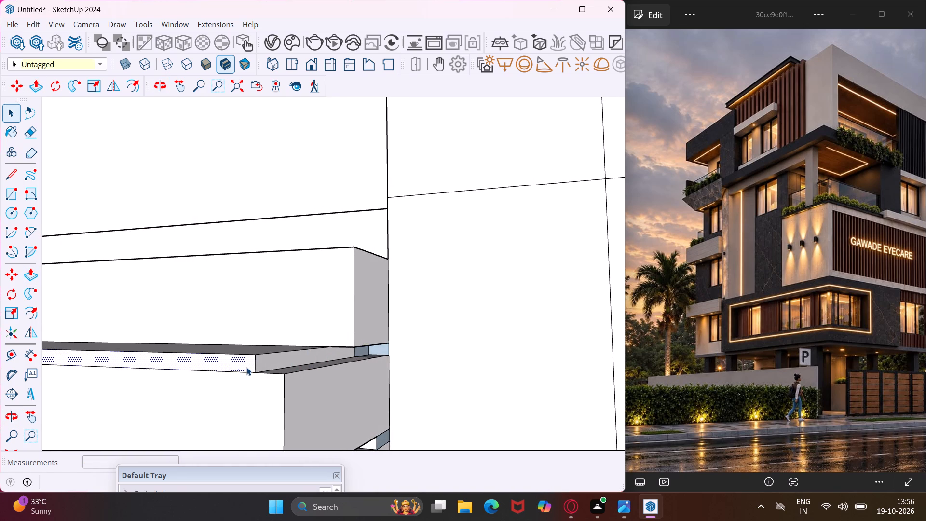
key(p)
click(246, 367)
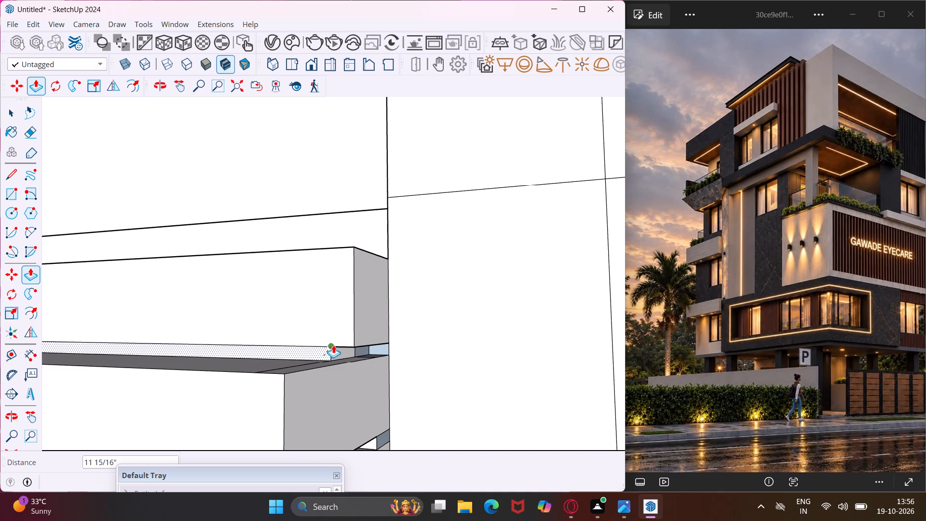
click(333, 344)
scroll(340, 313, down, 9)
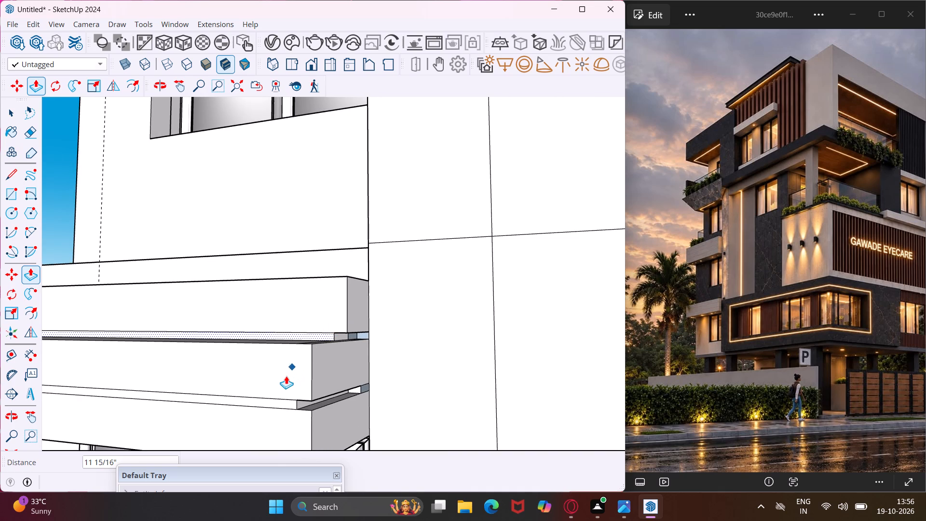
key(Escape)
key(space)
Push the front face of the ledge's middle band inward 11 15/16" to line up with the top band.
click(286, 377)
key(p)
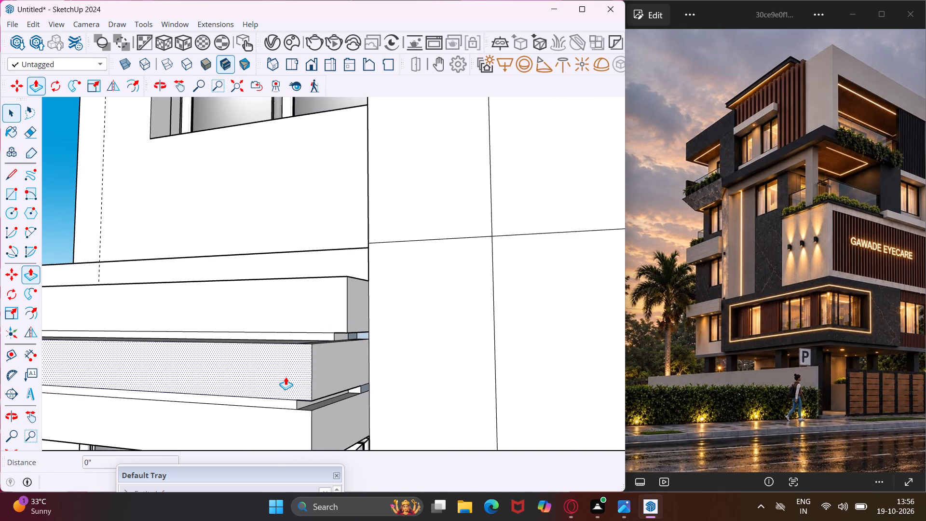
click(286, 377)
click(315, 329)
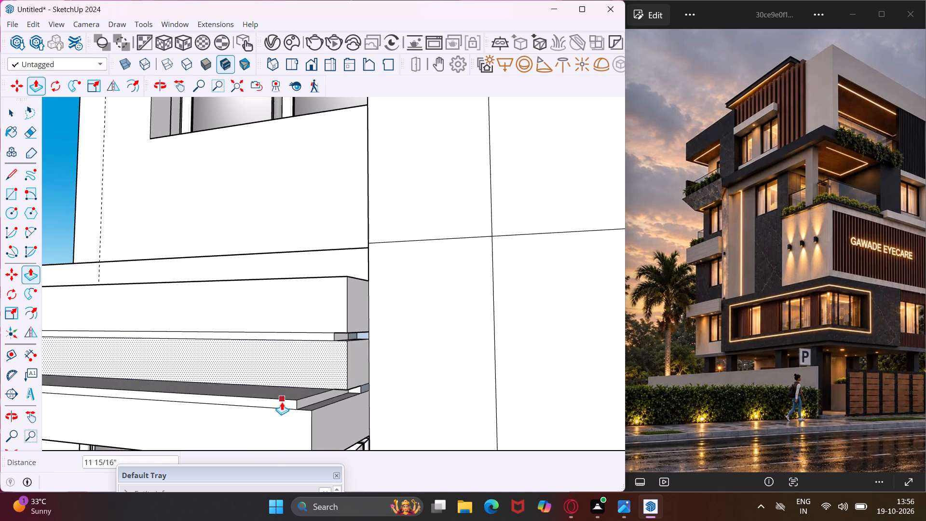
key(Escape)
Push the front of the groove strip between the middle and bottom bands inward 11 15/16".
click(283, 403)
click(316, 365)
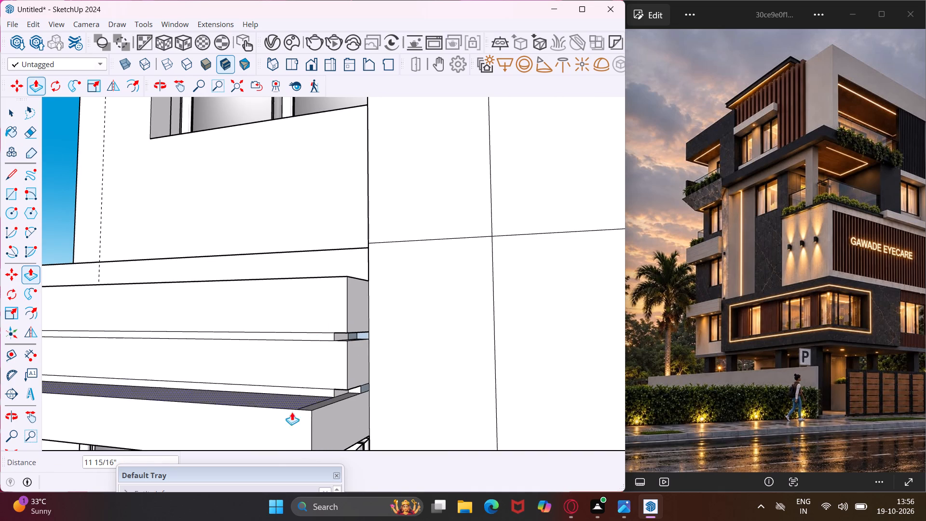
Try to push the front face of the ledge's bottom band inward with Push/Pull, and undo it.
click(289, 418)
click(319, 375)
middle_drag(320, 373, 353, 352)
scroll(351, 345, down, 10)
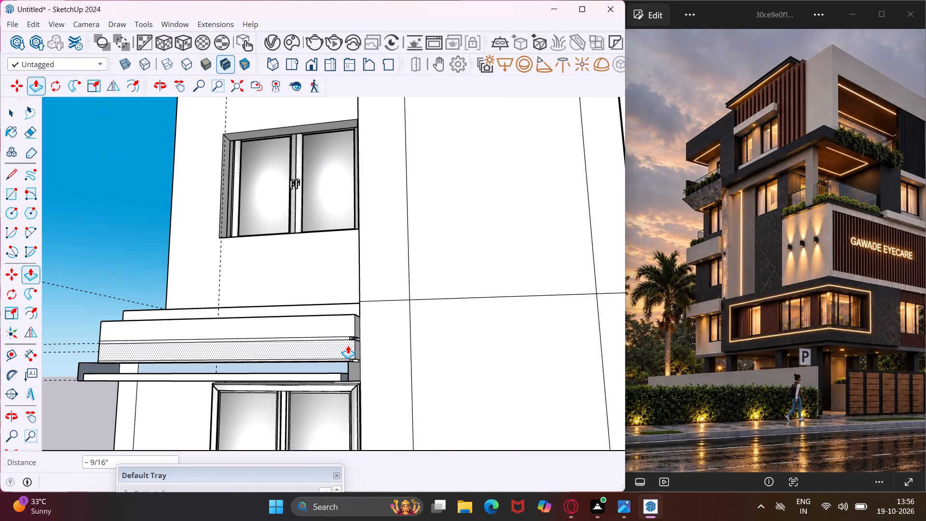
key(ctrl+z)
Push the front face of the ledge's bottom band inward about 9/16".
middle_drag(312, 363, 591, 356)
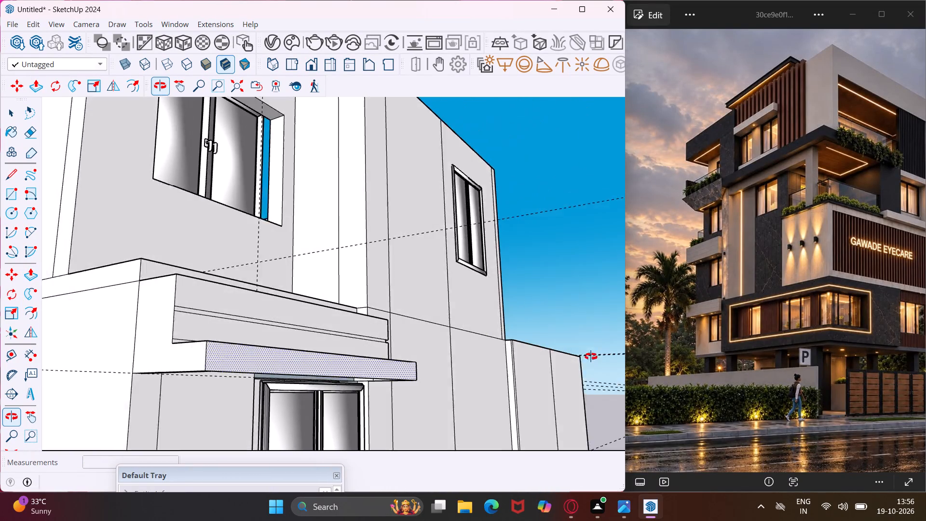
middle_drag(591, 356, 628, 377)
click(313, 391)
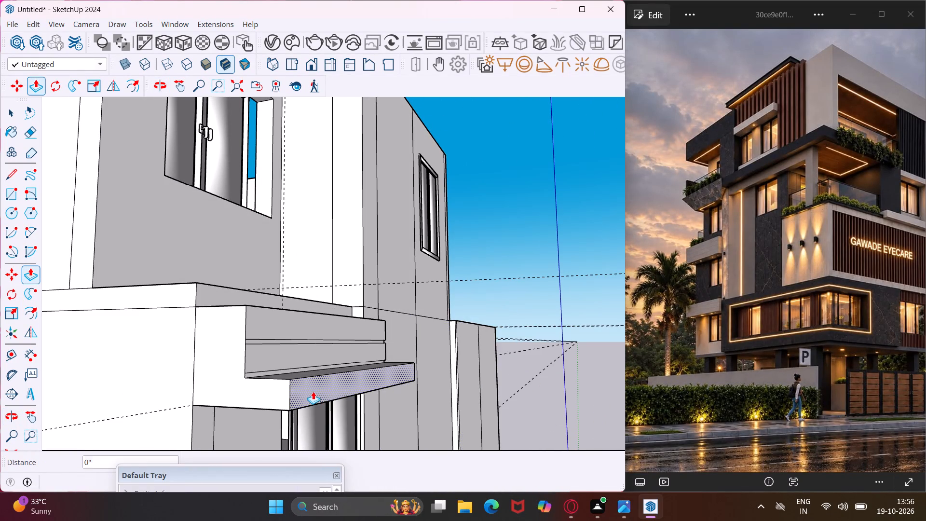
key(Escape)
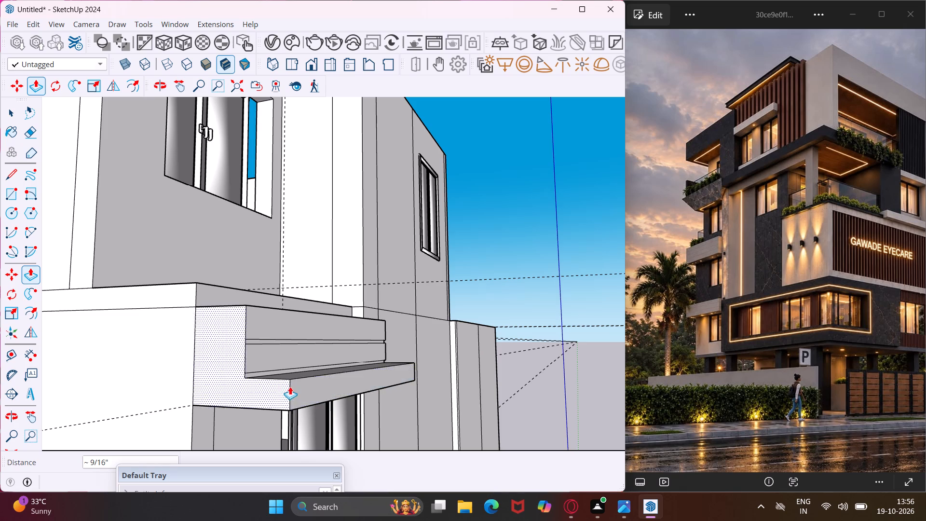
key(space)
click(299, 398)
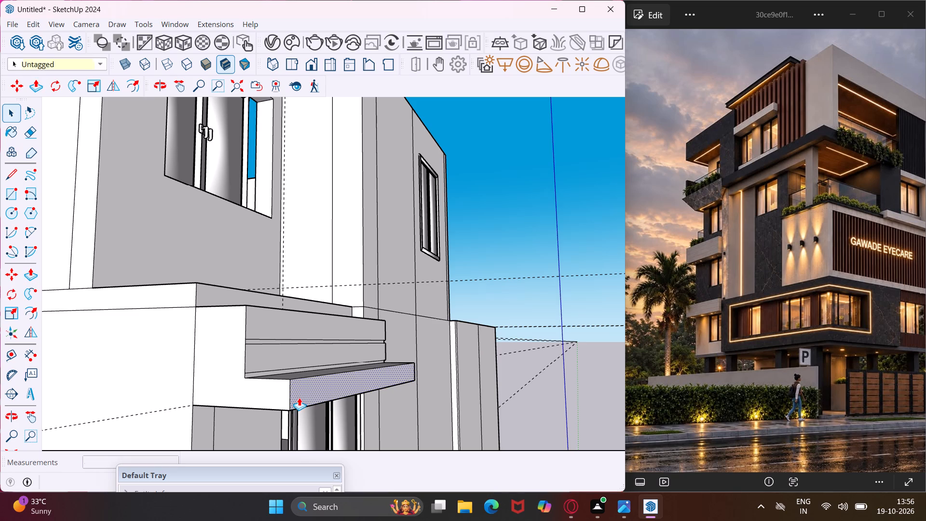
key(p)
click(299, 398)
click(275, 398)
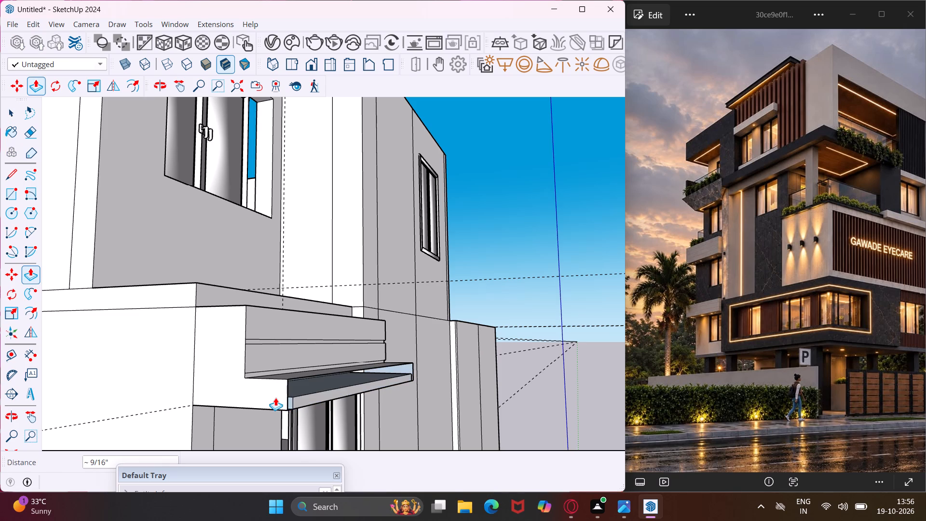
scroll(299, 397, down, 1)
middle_drag(299, 397, 203, 392)
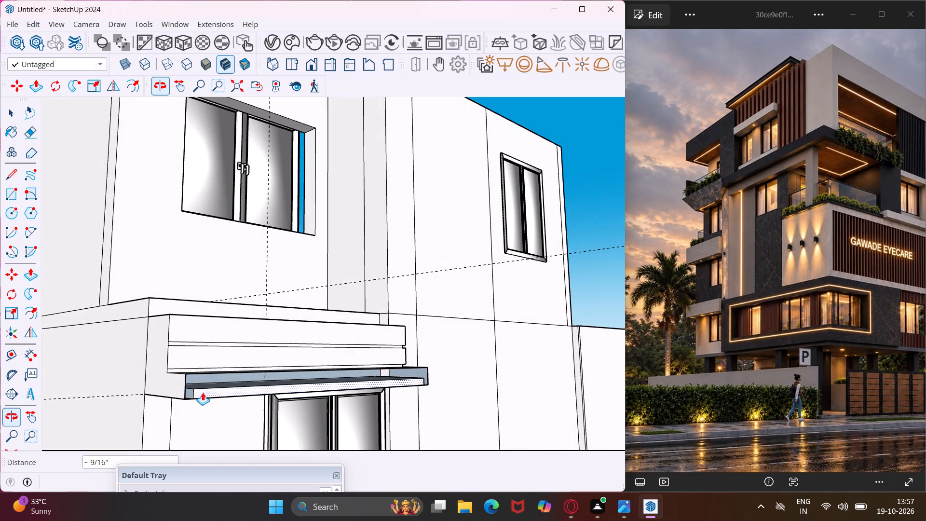
Push the remaining lower strip of the bottom band inward about 1' 4 15/16".
scroll(207, 400, up, 7)
click(199, 388)
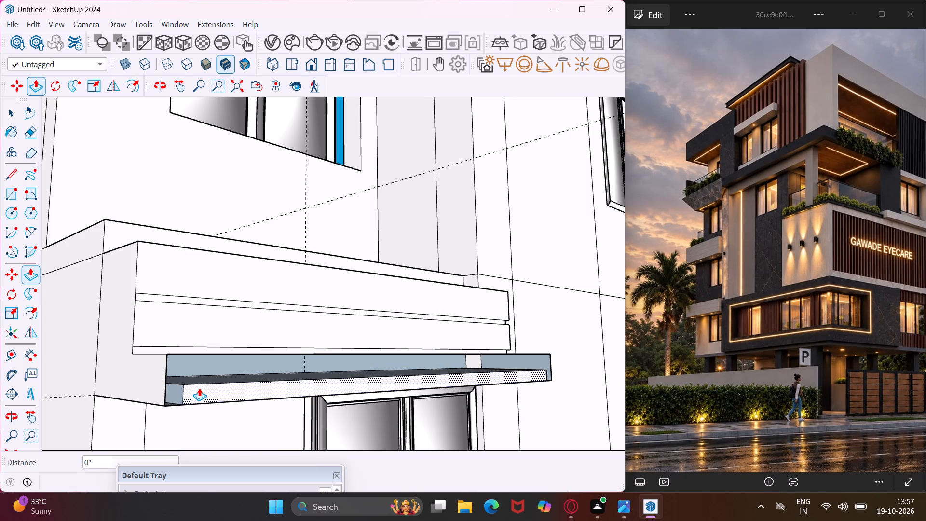
click(174, 377)
middle_drag(183, 390, 137, 419)
key(Escape)
key(space)
Move the lower front edge of the ledge's middle band down 8" along the blue axis.
middle_drag(141, 416, 190, 382)
scroll(190, 382, down, 4)
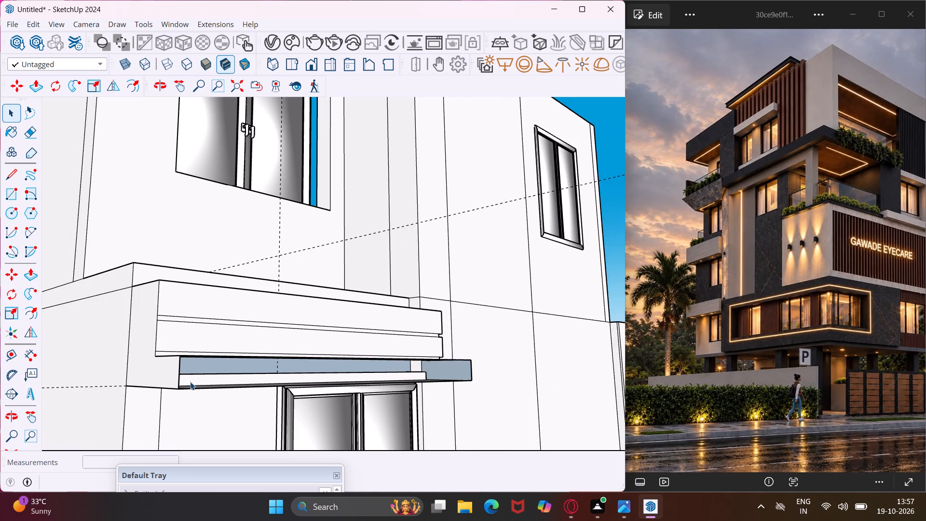
middle_drag(190, 382, 263, 441)
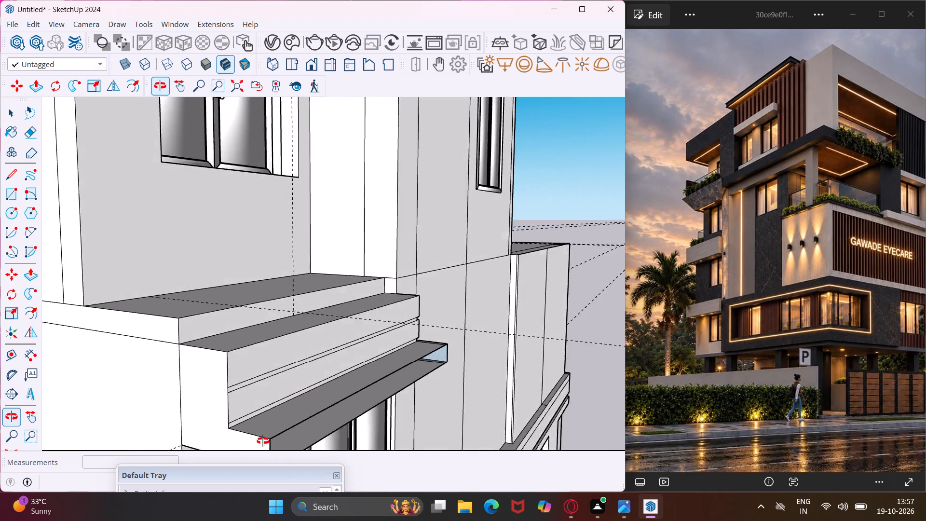
middle_drag(263, 441, 340, 414)
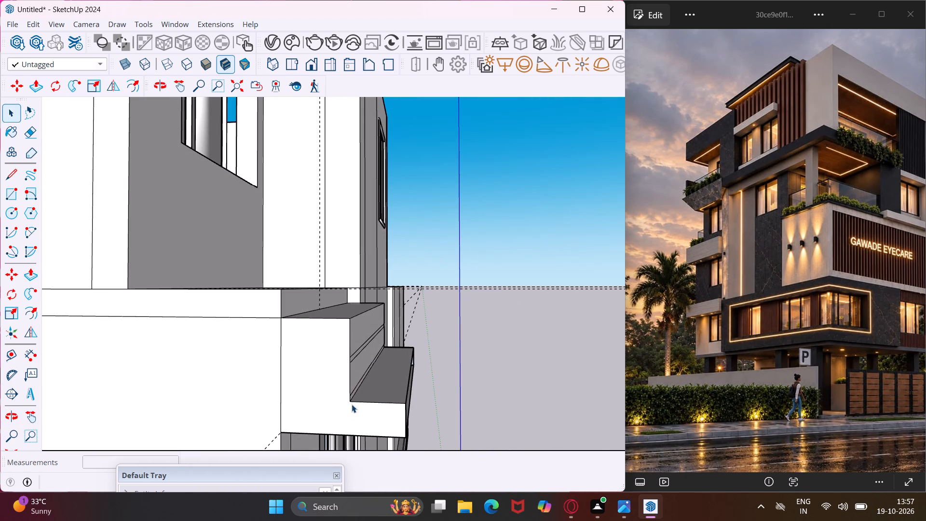
middle_drag(363, 403, 326, 393)
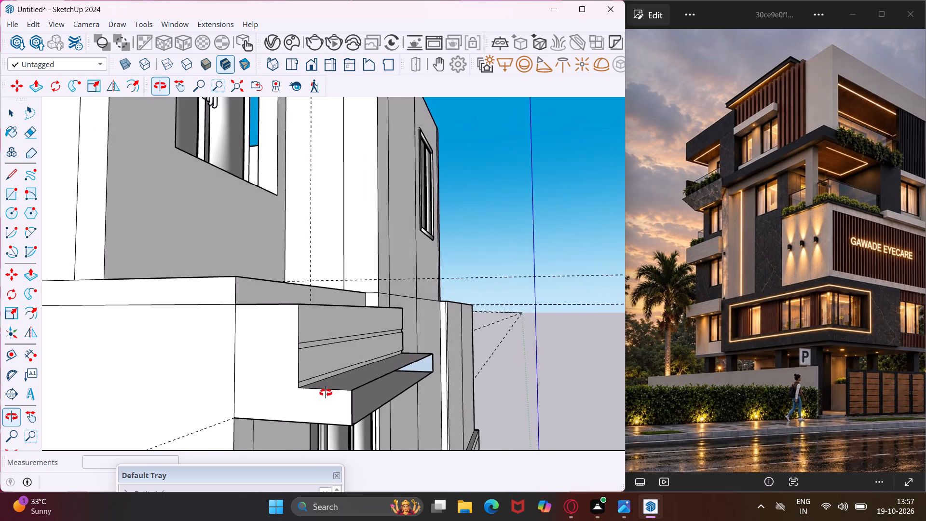
middle_drag(326, 393, 300, 373)
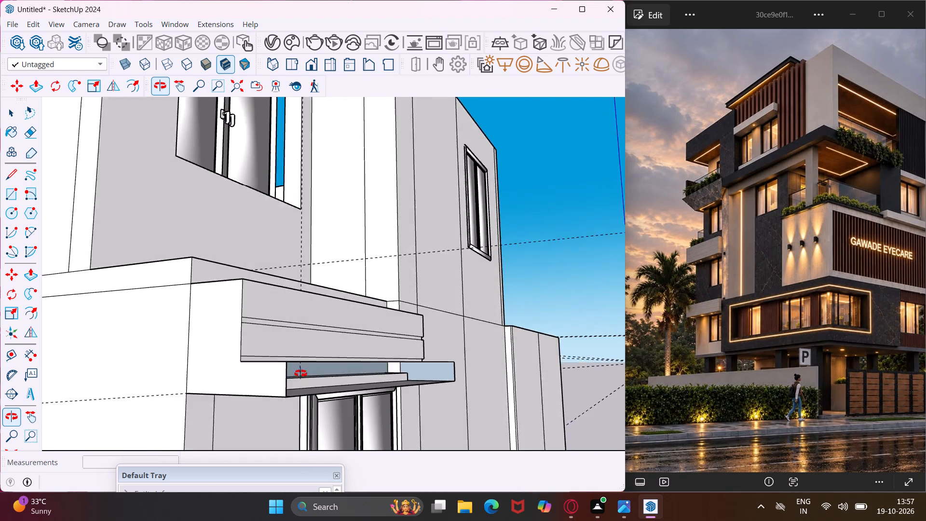
middle_drag(300, 373, 323, 373)
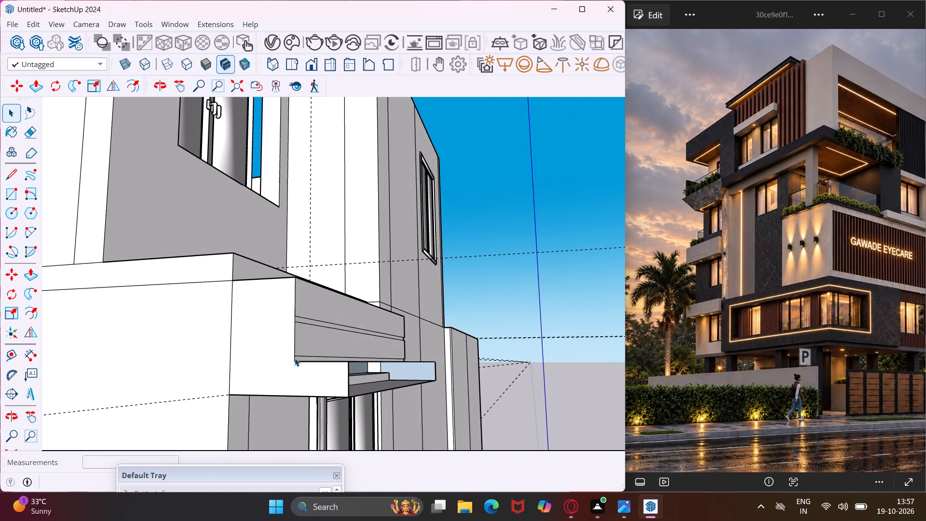
click(295, 356)
key(m)
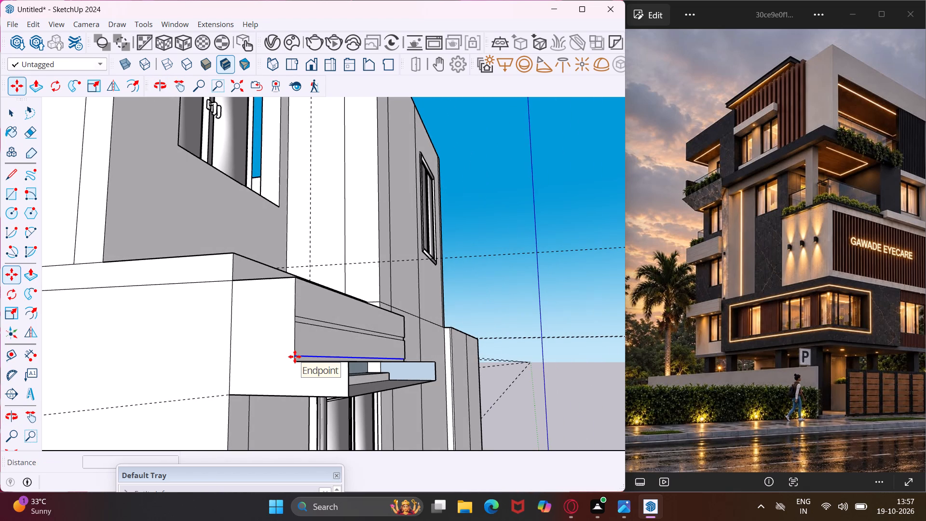
click(295, 356)
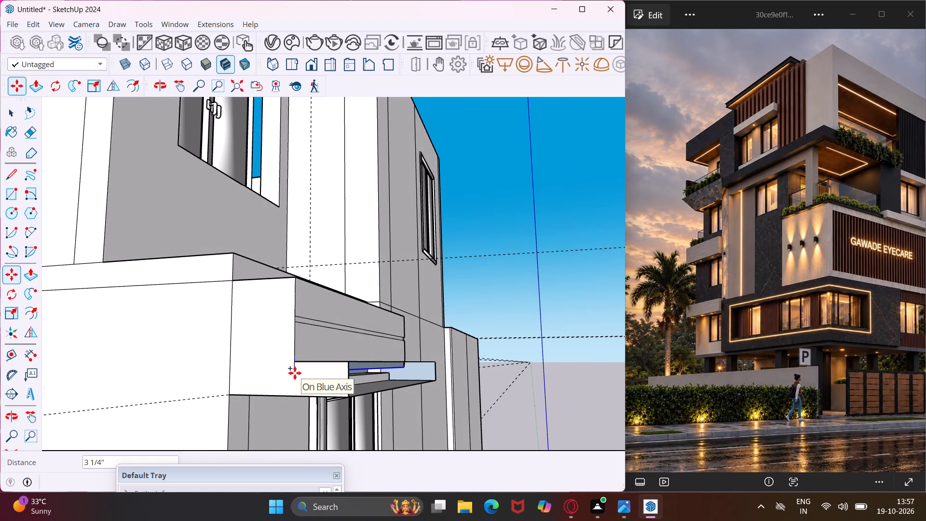
click(292, 395)
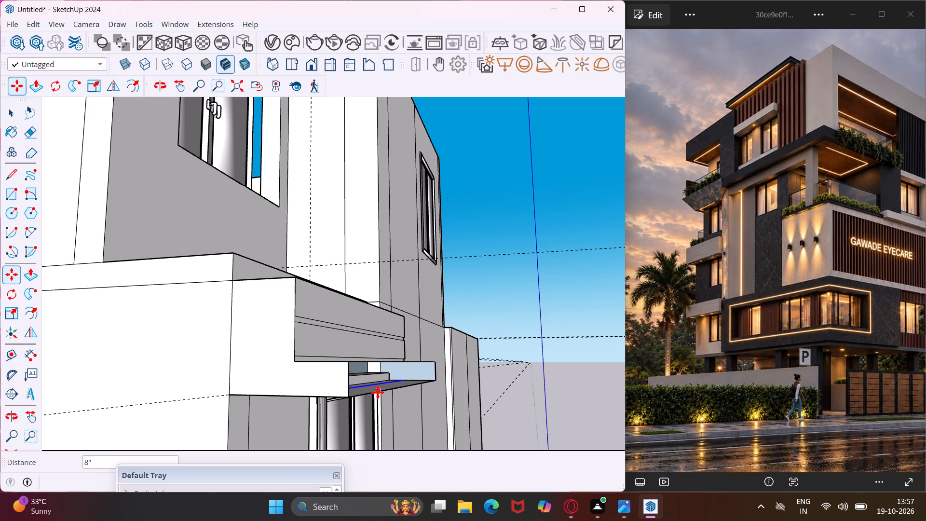
middle_drag(378, 392, 60, 423)
key(Escape)
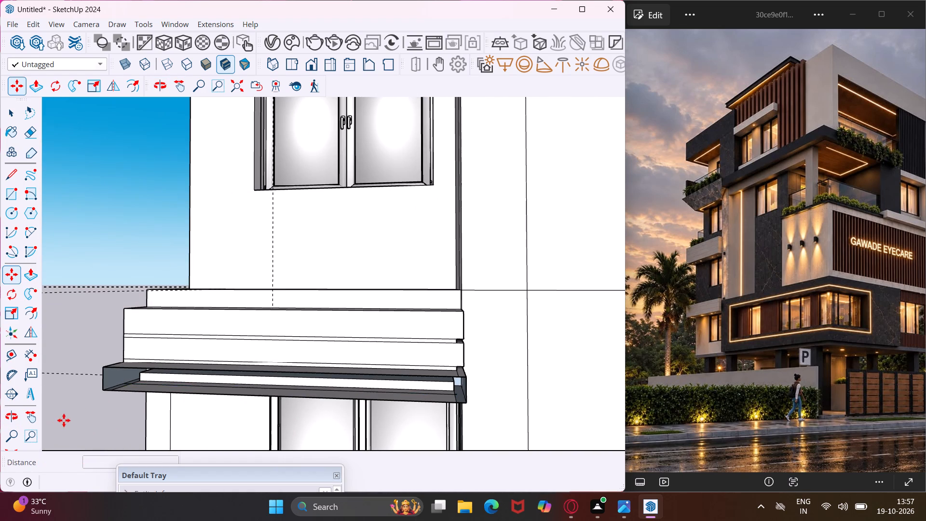
Erase the lower and upper long front edges of the dark lip projecting below the ledge's middle band.
key(space)
scroll(130, 381, up, 4)
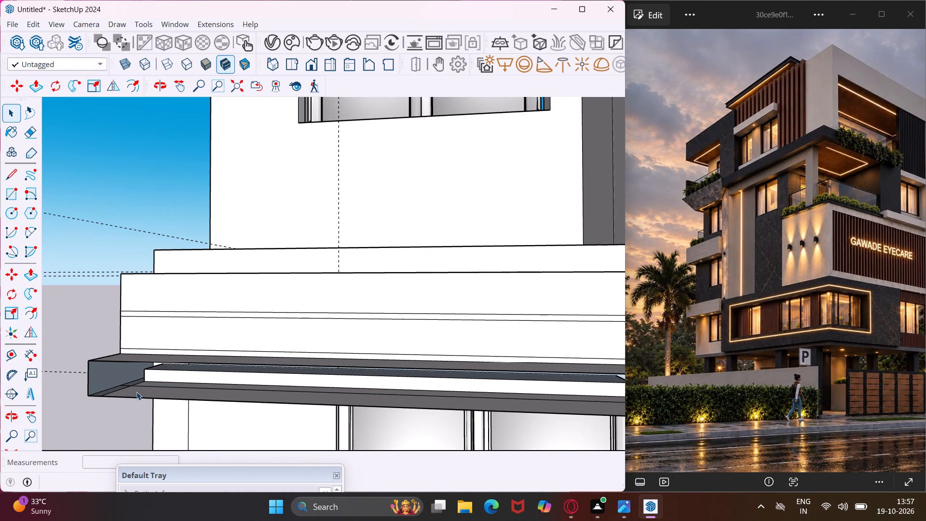
key(e)
click(144, 399)
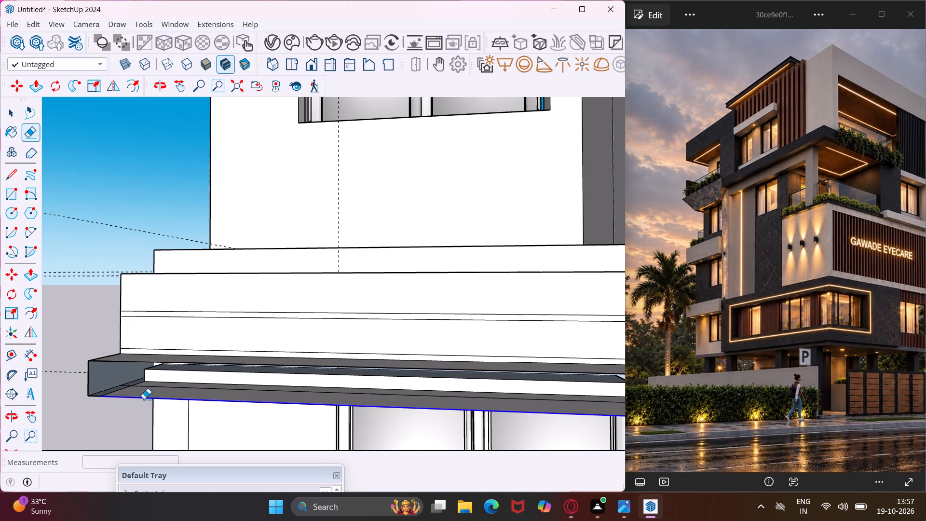
middle_drag(143, 399, 398, 433)
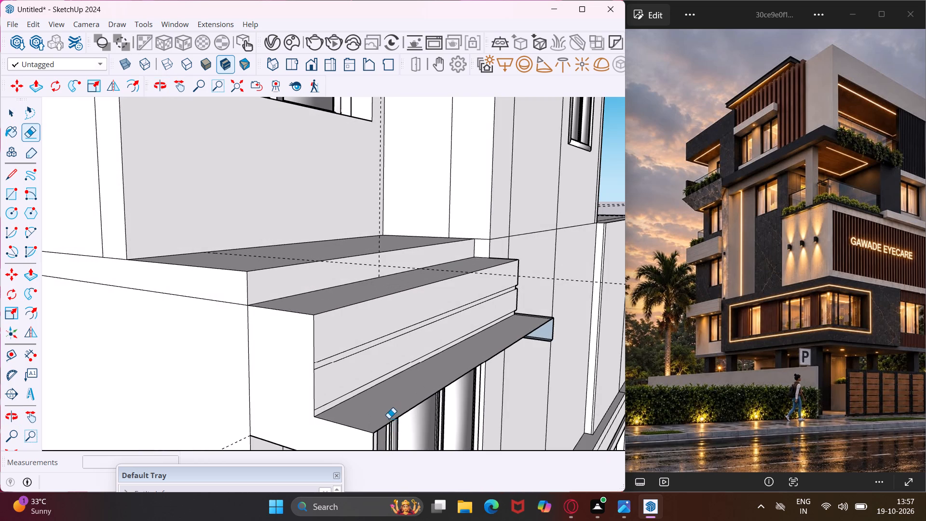
click(392, 420)
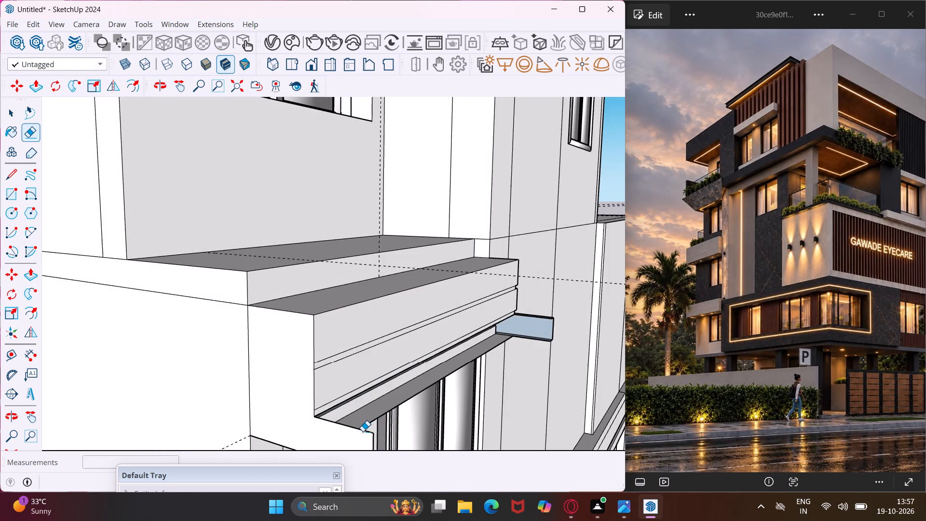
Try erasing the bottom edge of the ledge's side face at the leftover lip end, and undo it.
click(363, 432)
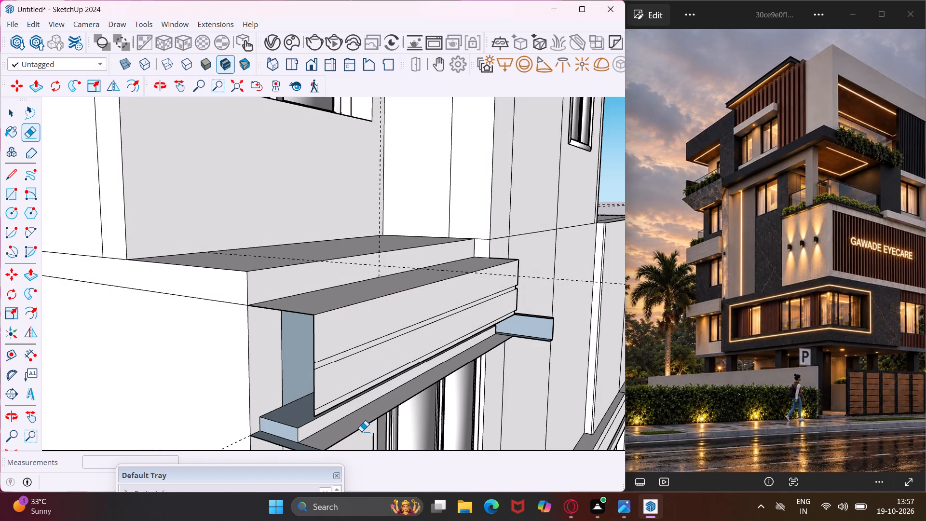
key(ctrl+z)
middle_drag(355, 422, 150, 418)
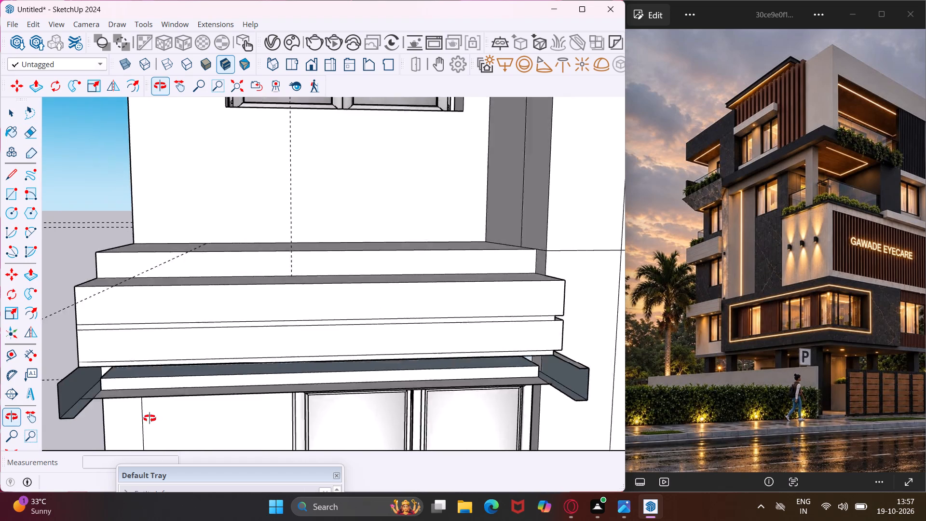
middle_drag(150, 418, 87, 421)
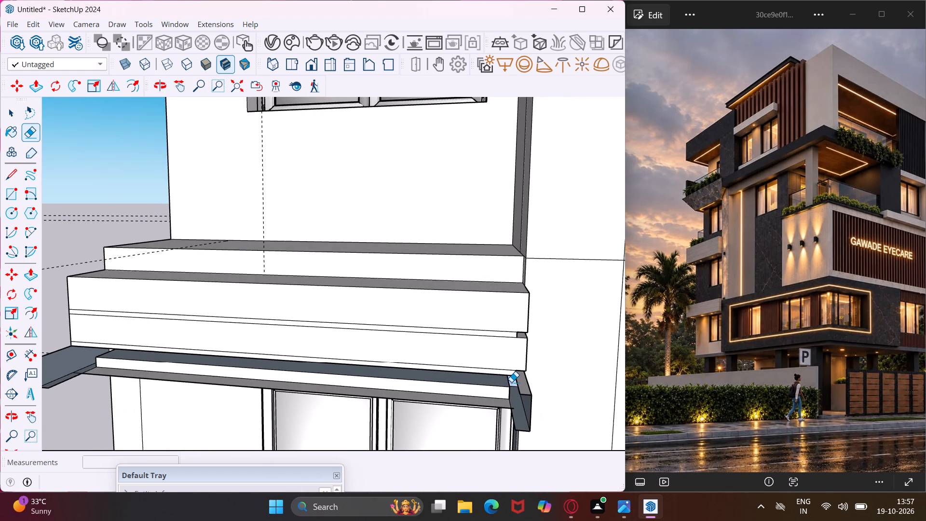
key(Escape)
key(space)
Close the open gap under the ledge's middle band with a vertical rectangle about 8' 7 3/8" by 6 7/8".
middle_drag(84, 370, 85, 369)
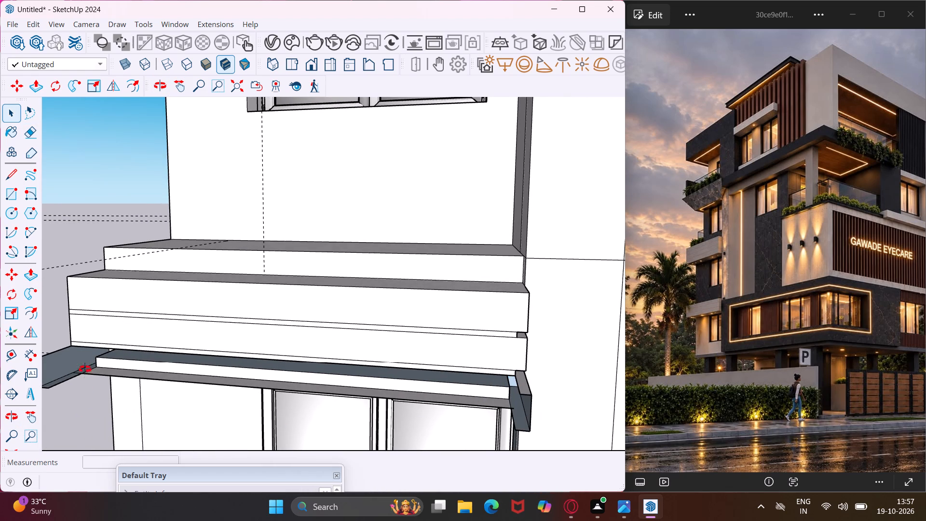
middle_drag(85, 369, 216, 344)
scroll(218, 336, down, 4)
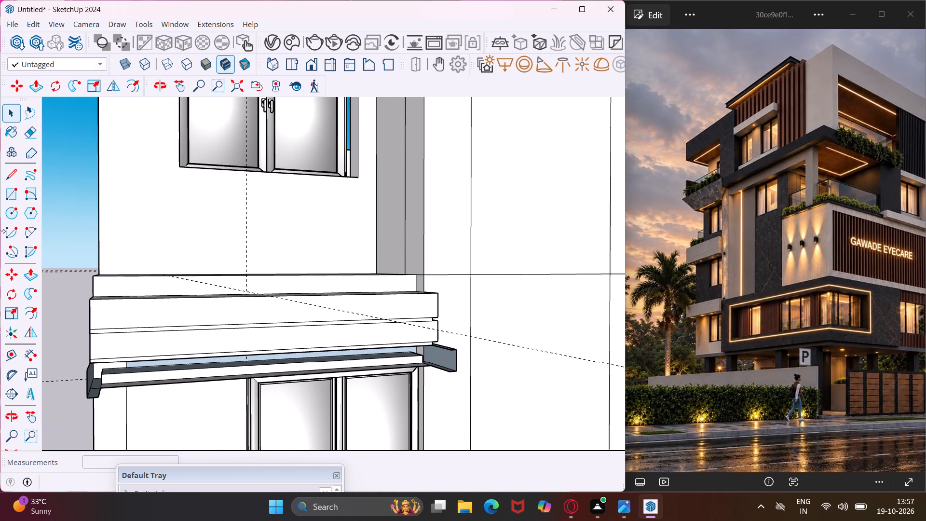
click(6, 190)
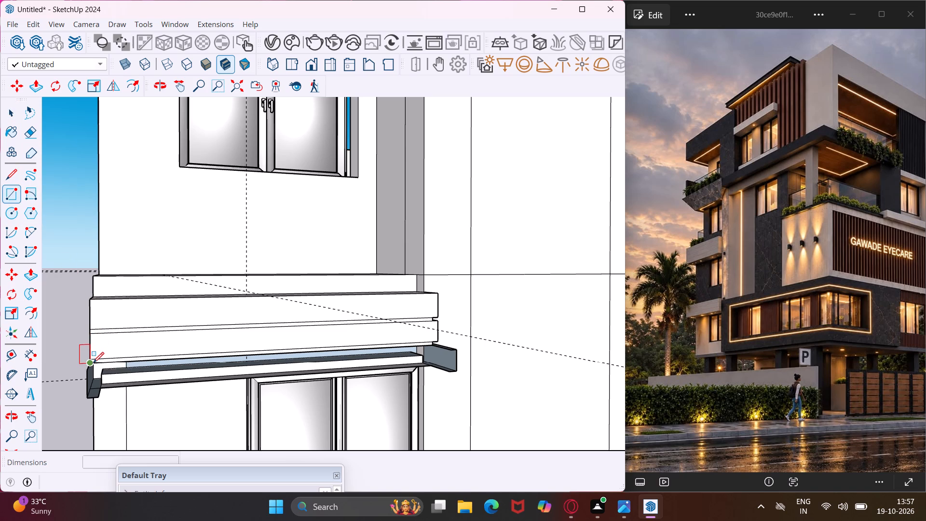
click(93, 363)
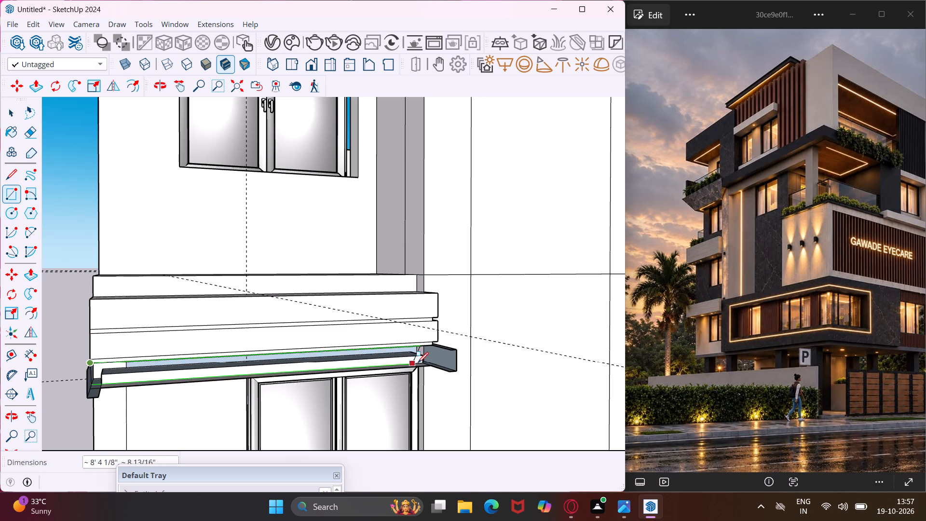
scroll(429, 367, up, 3)
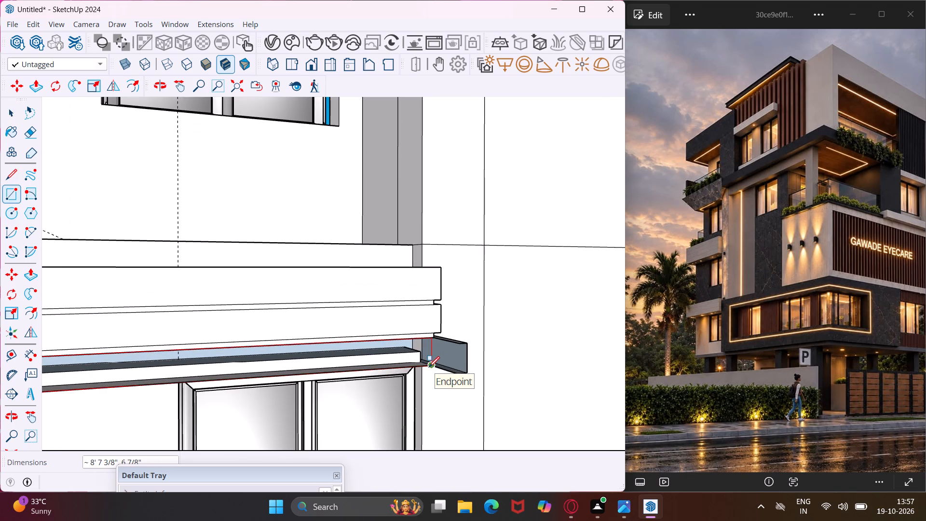
click(429, 367)
middle_drag(436, 359, 435, 358)
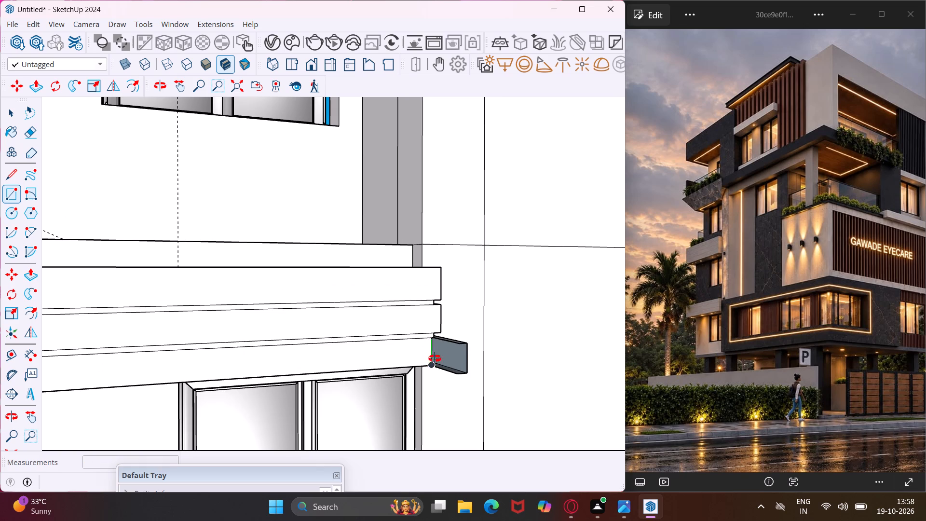